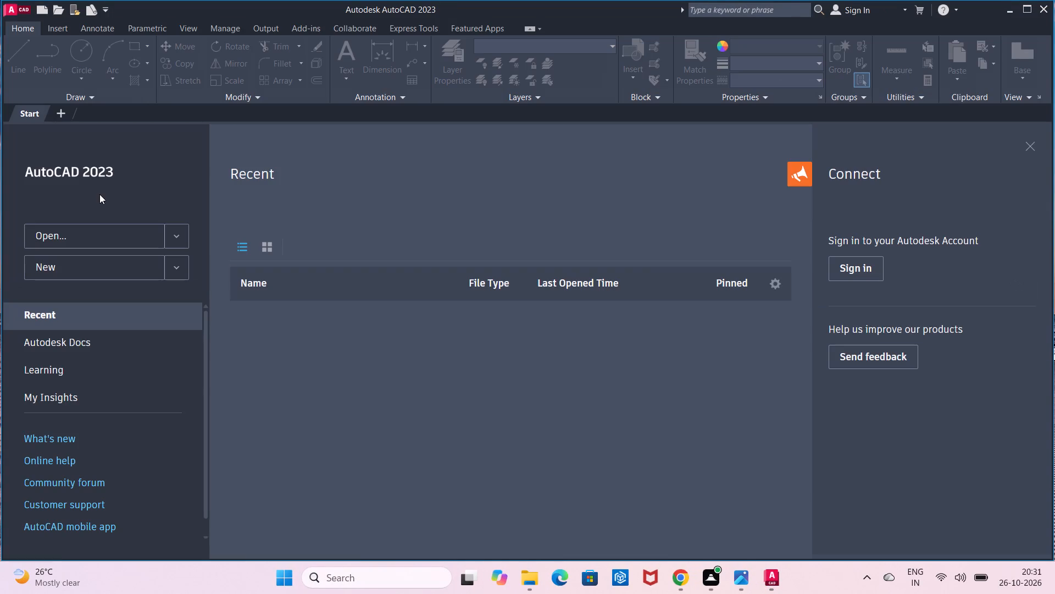
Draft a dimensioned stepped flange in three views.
Create a new blank drawing.
click(90, 259)
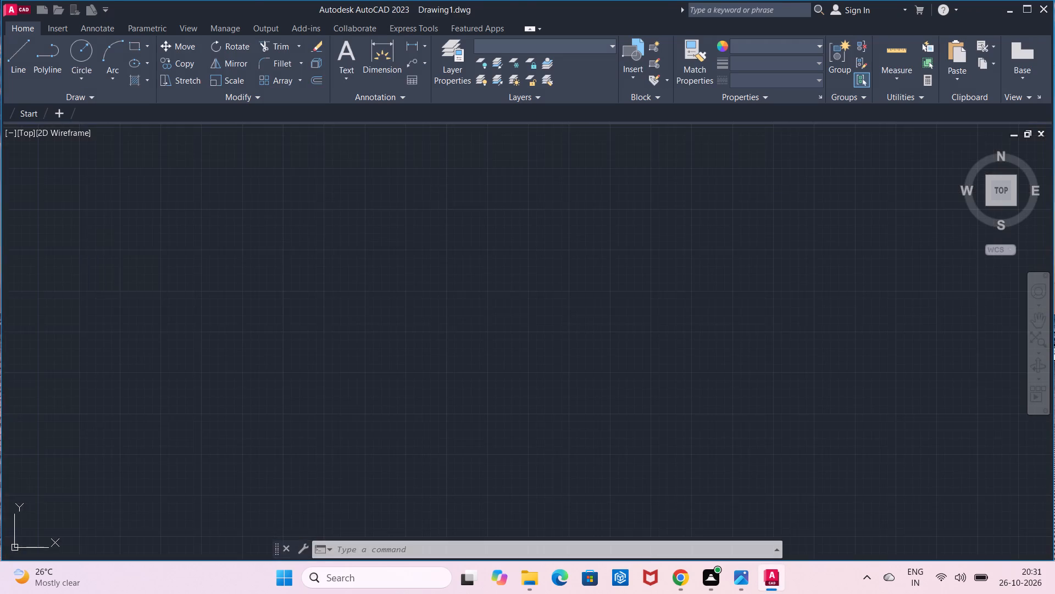
Turn on log file recording with the LOGFILEON command.
click(508, 524)
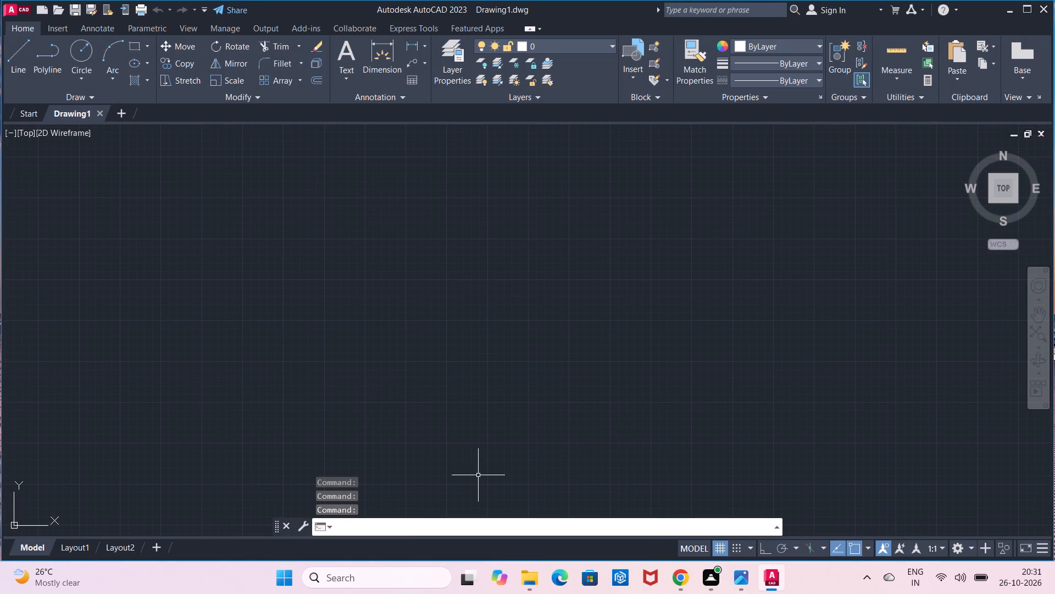
key(l)
text(og)
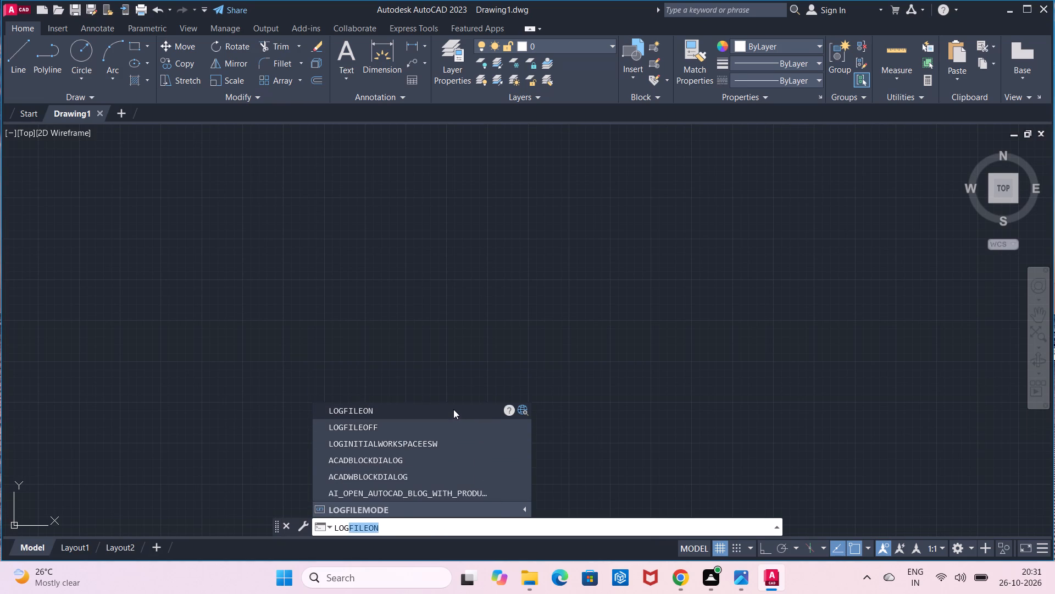
click(453, 409)
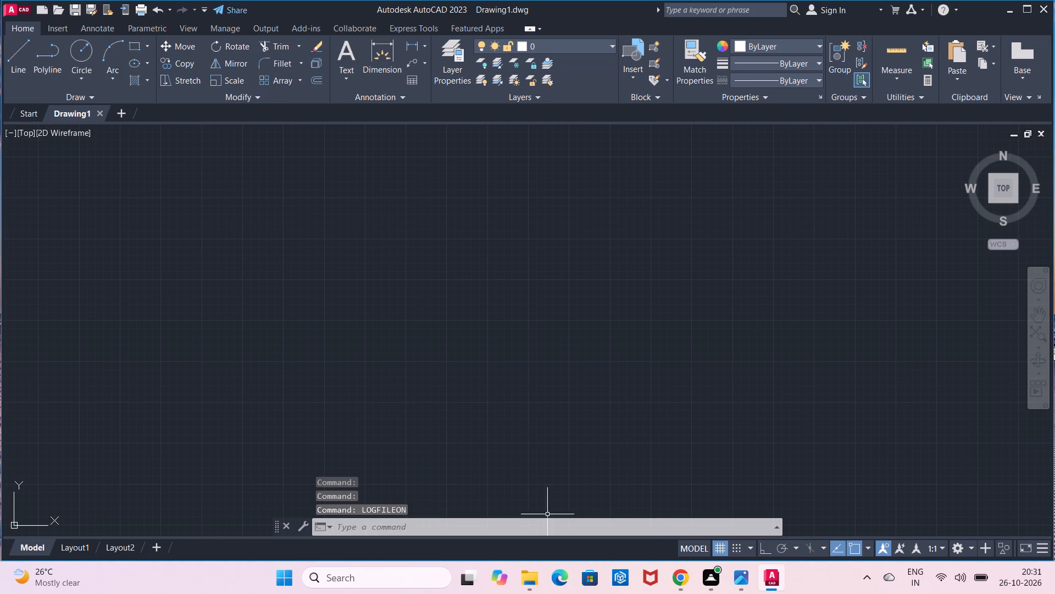
Set the model space limits with the lower corner at 0,0 and the upper corner at 100,100.
click(724, 520)
text(limit)
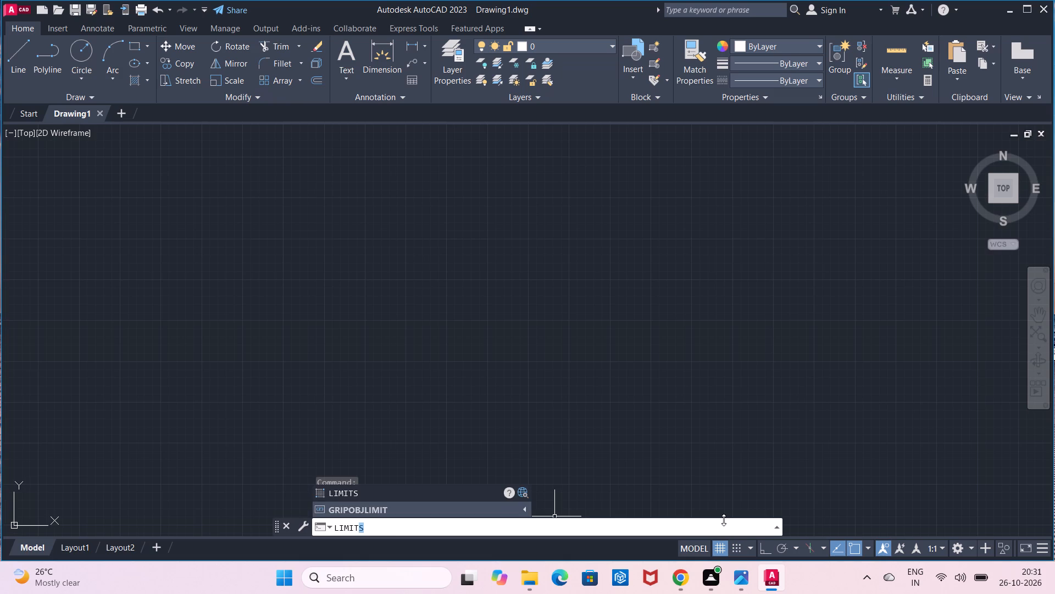
click(449, 490)
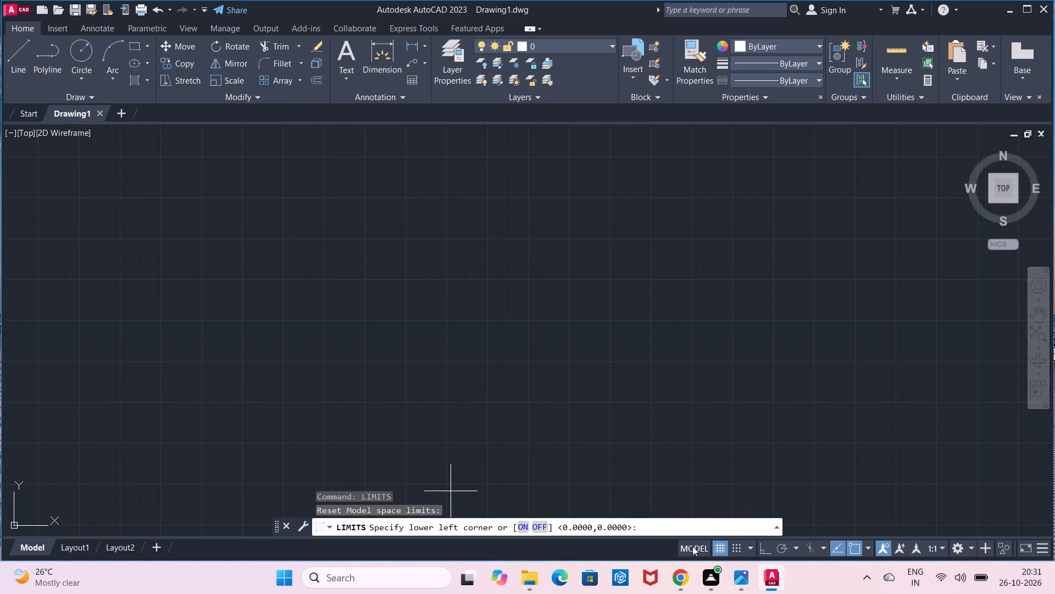
click(692, 527)
text(0,0)
key(Return)
text(100,100)
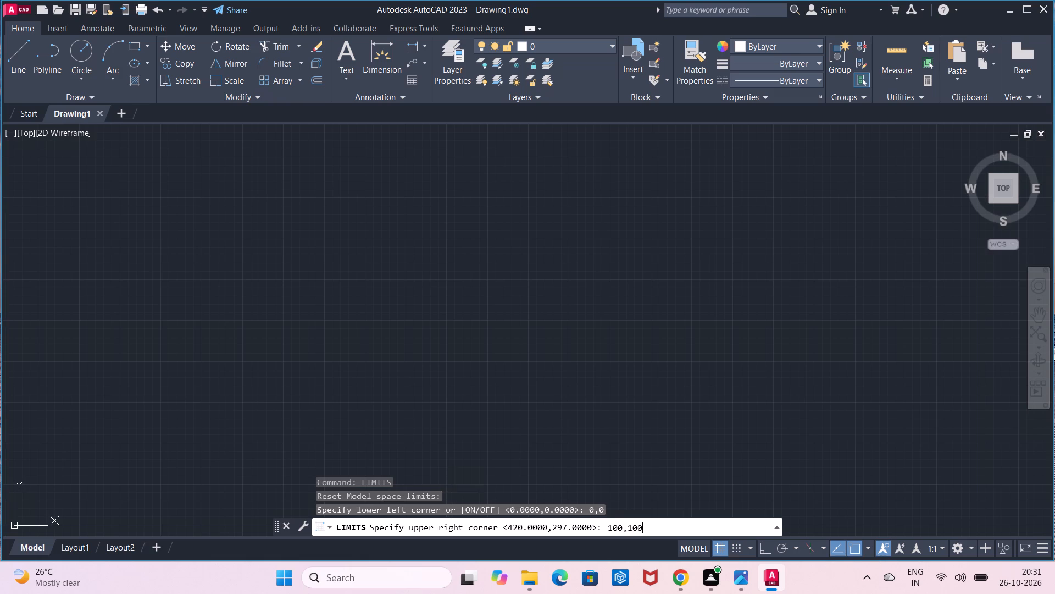
key(Return)
key(z)
key(Return)
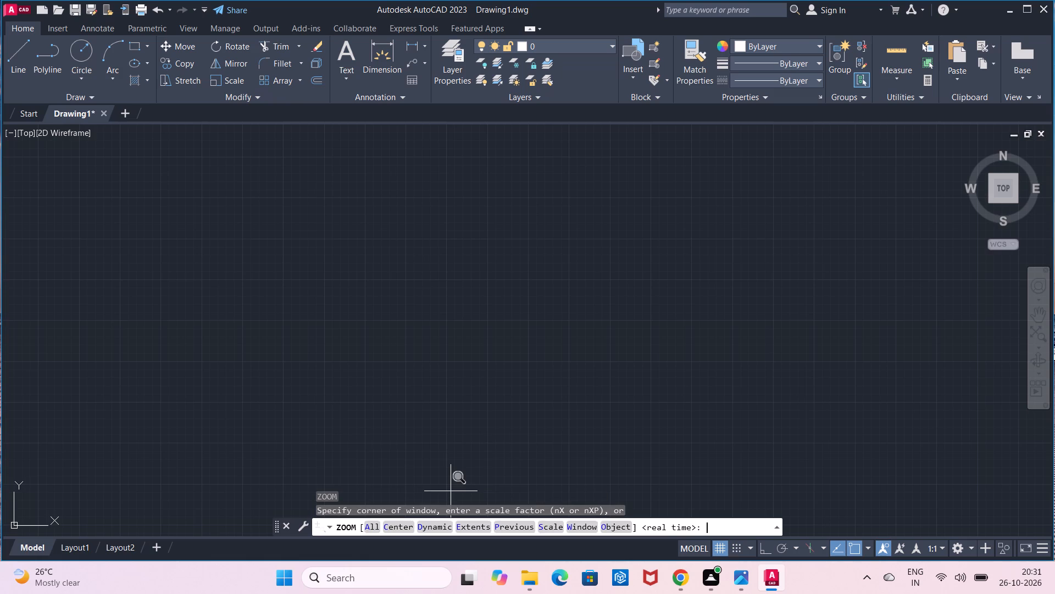
key(a)
key(Return)
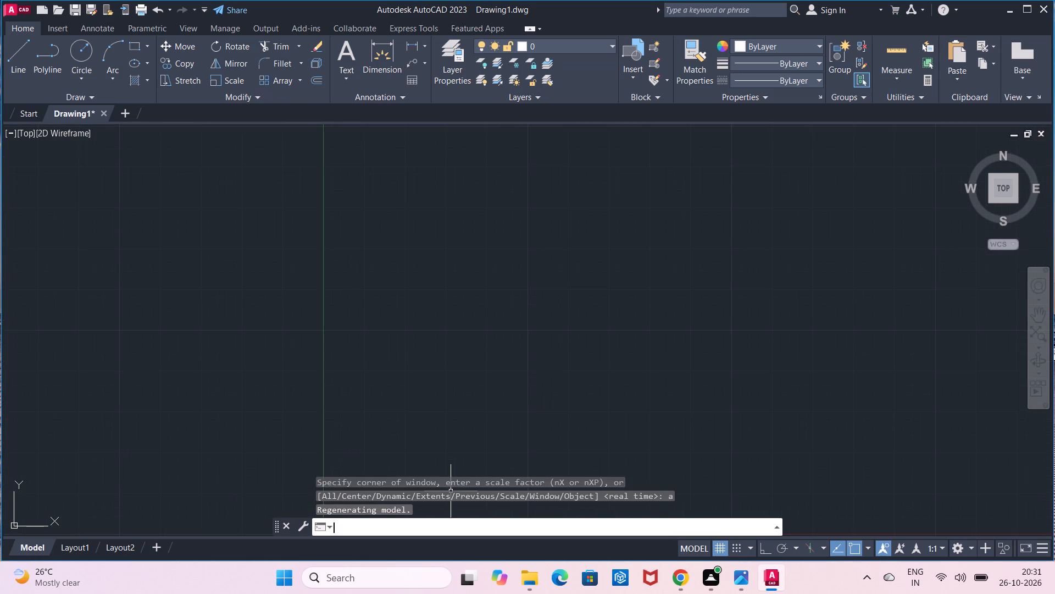
Turn on Ortho mode.
click(757, 546)
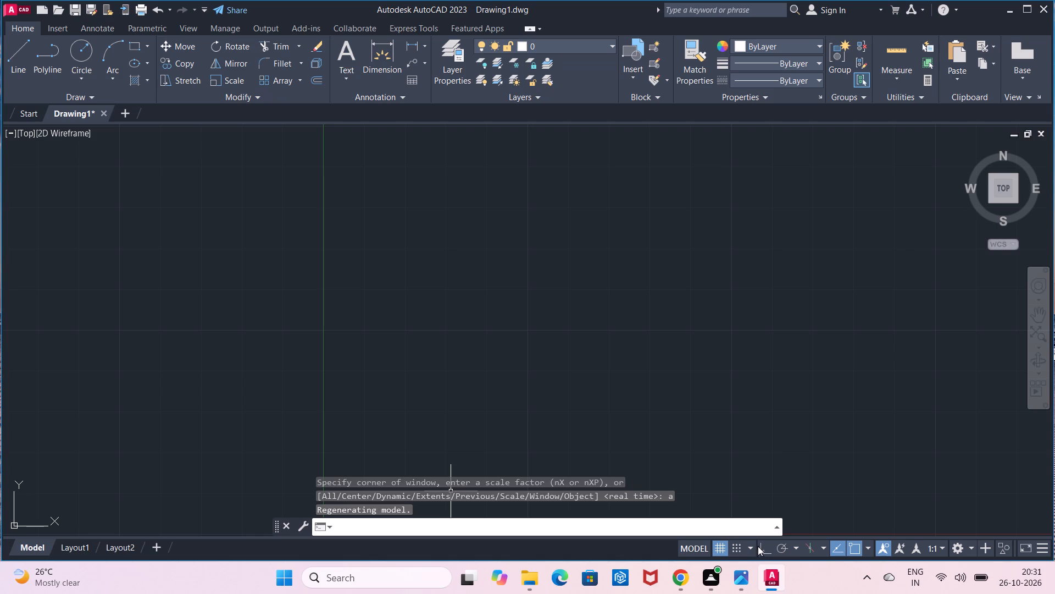
click(759, 548)
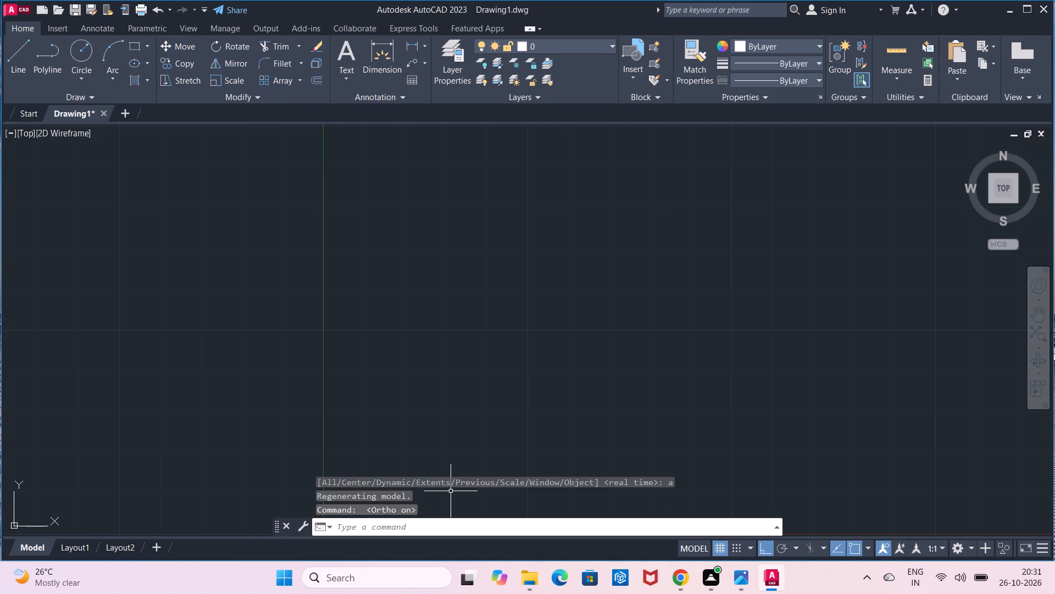
Draw a closed square of four 130-unit lines, starting from its lower-left corner just beyond the origin.
click(18, 80)
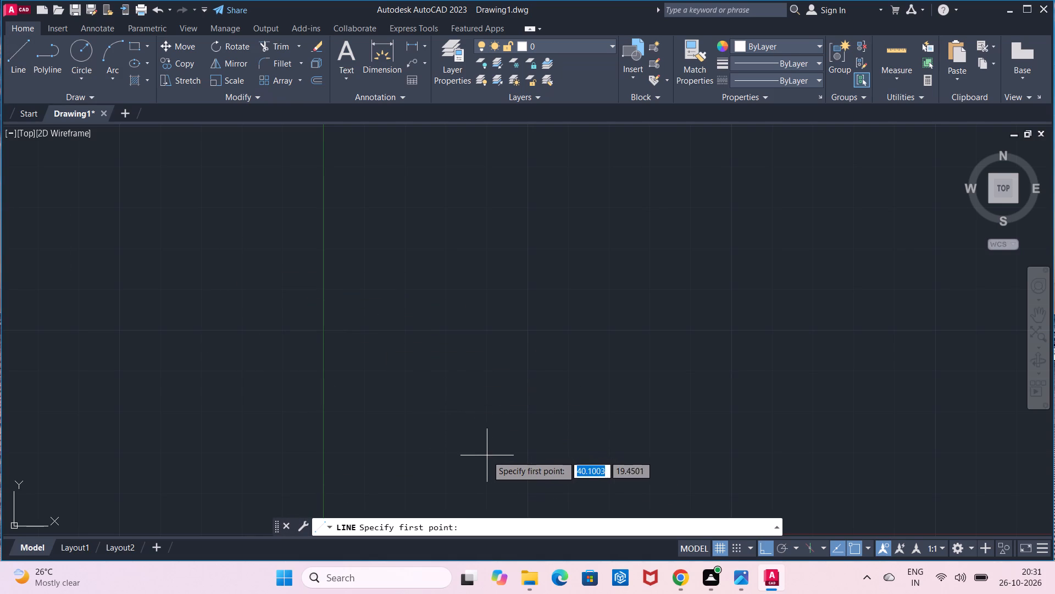
click(507, 462)
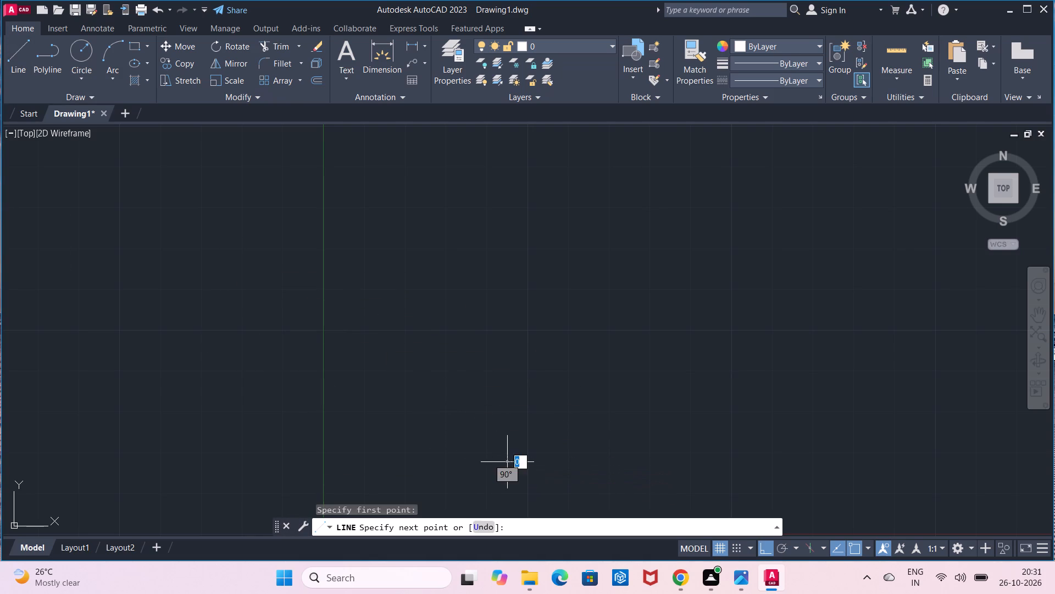
text(13)
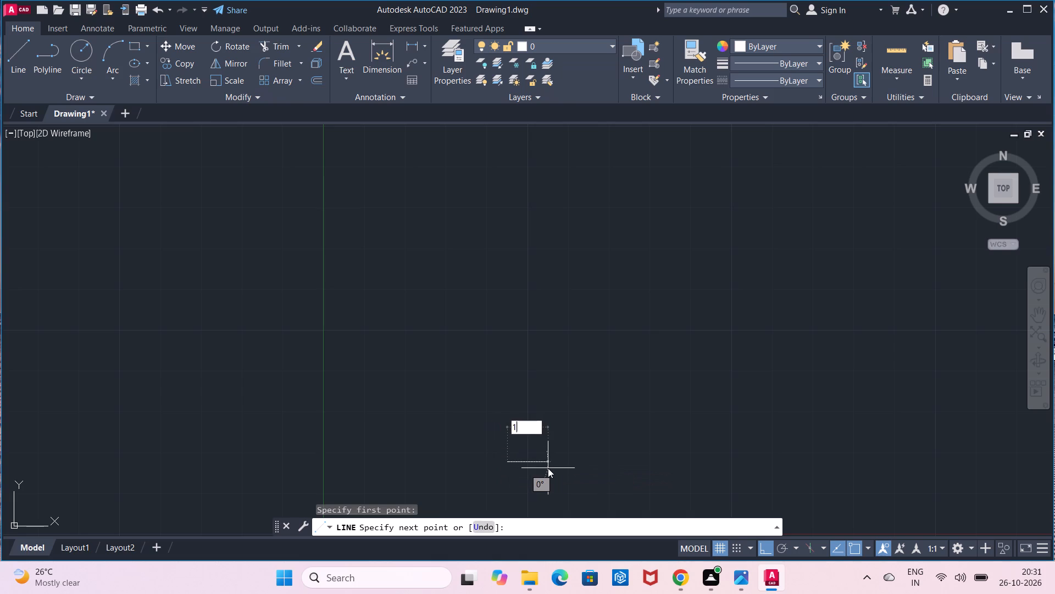
key(0)
key(Return)
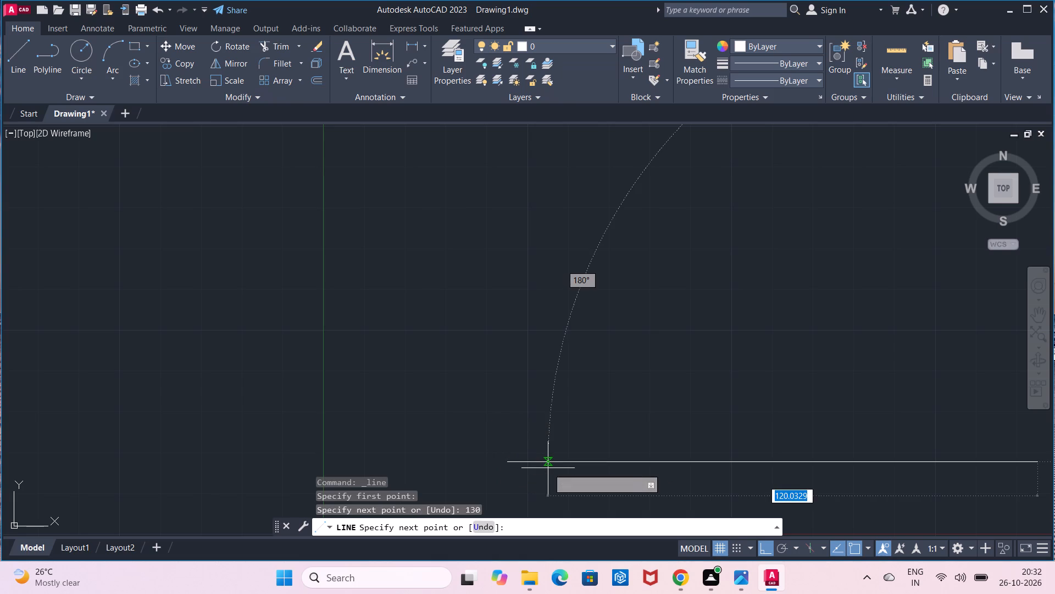
scroll(573, 466, down, 2)
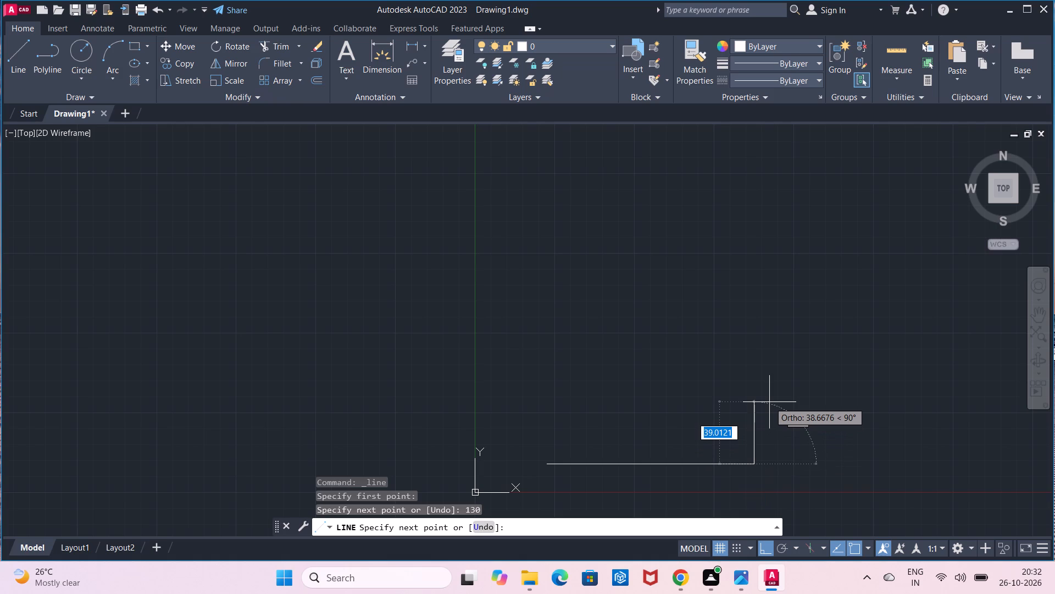
text(13)
key(0)
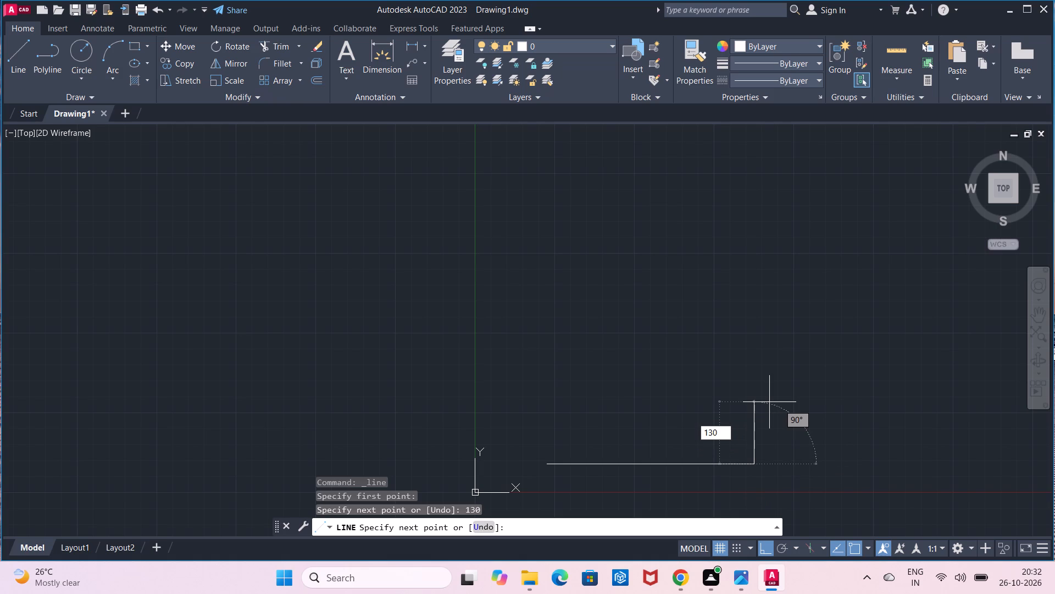
key(Return)
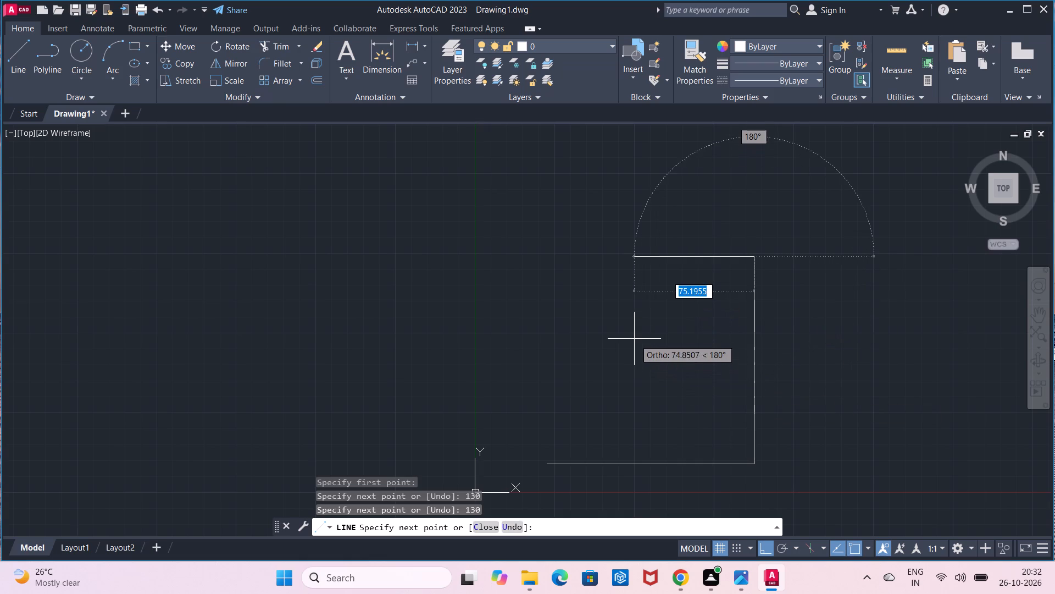
text(13)
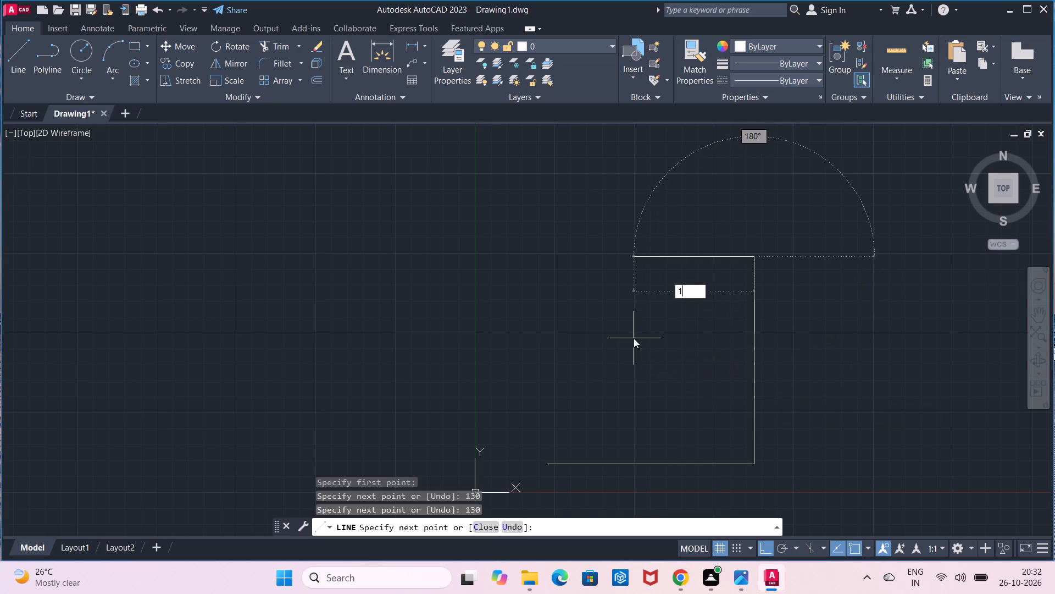
key(0)
key(Return)
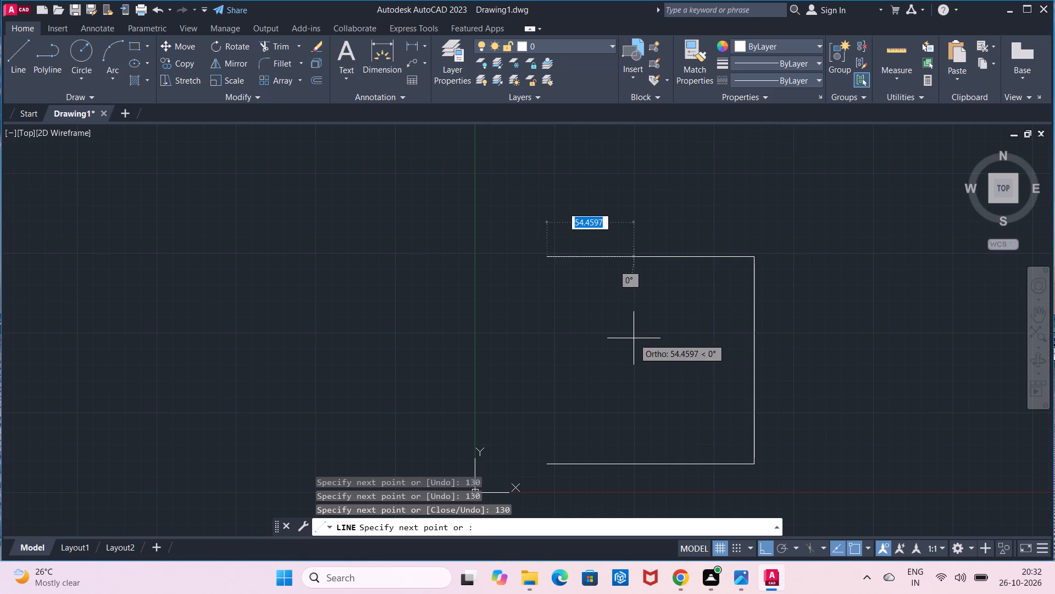
click(544, 463)
key(Escape)
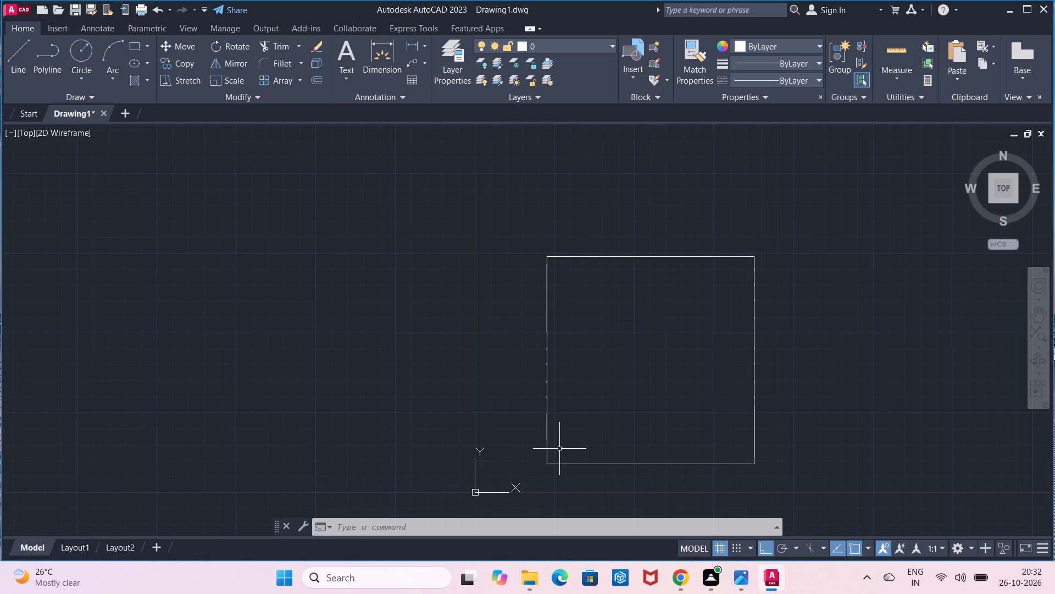
Offset all four sides of the square inward by 14 units.
scroll(595, 427, up, 1)
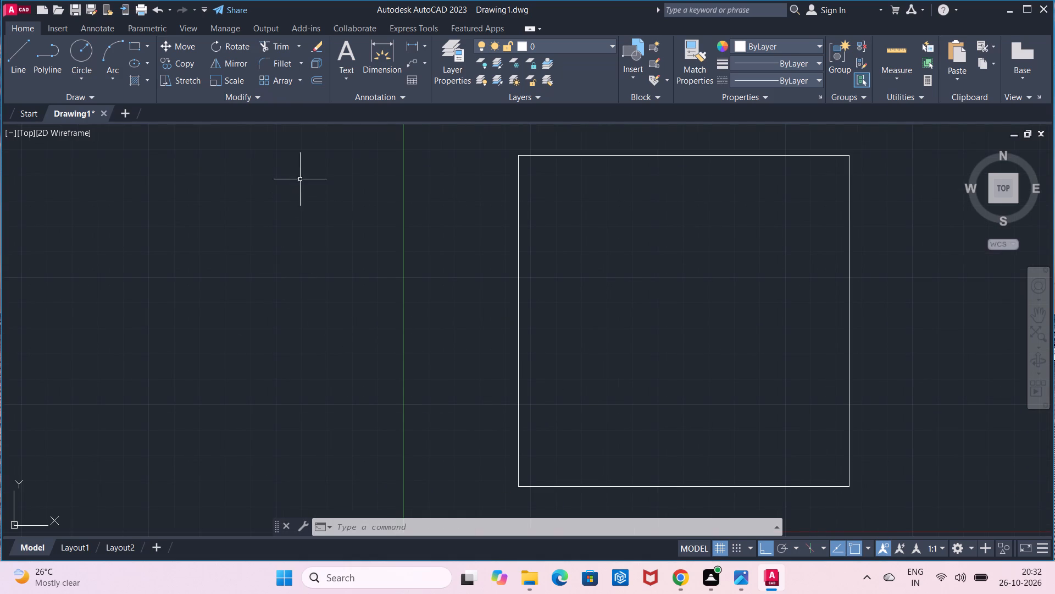
click(314, 80)
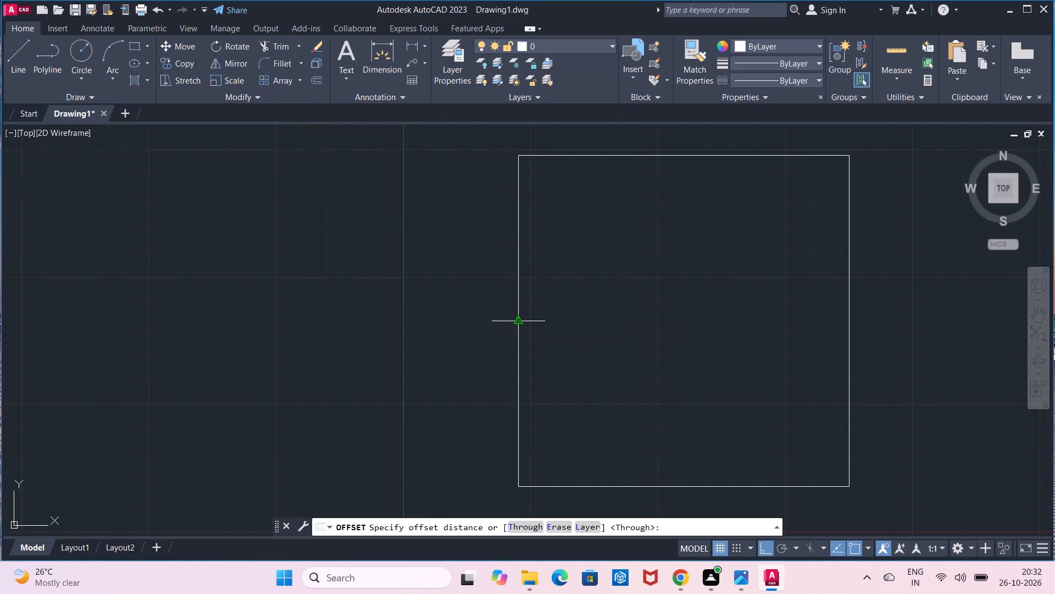
click(520, 324)
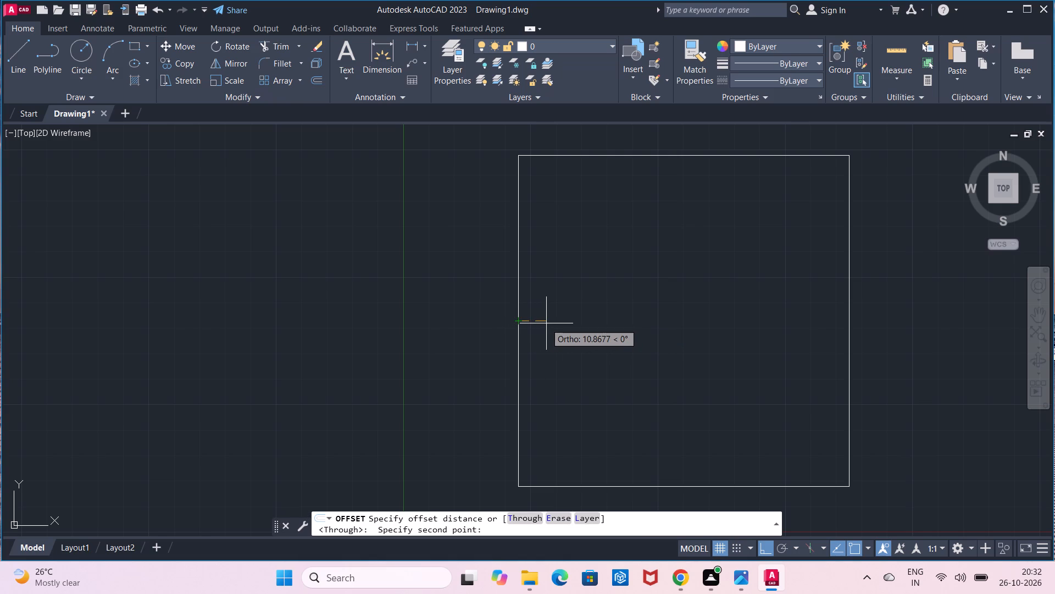
text(14)
key(Return)
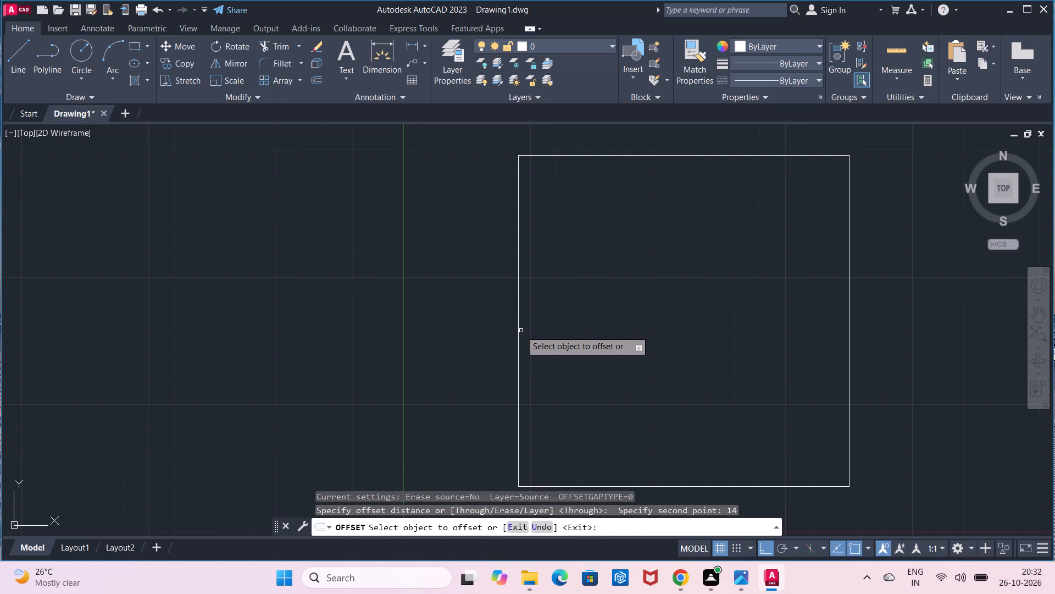
click(519, 331)
click(534, 330)
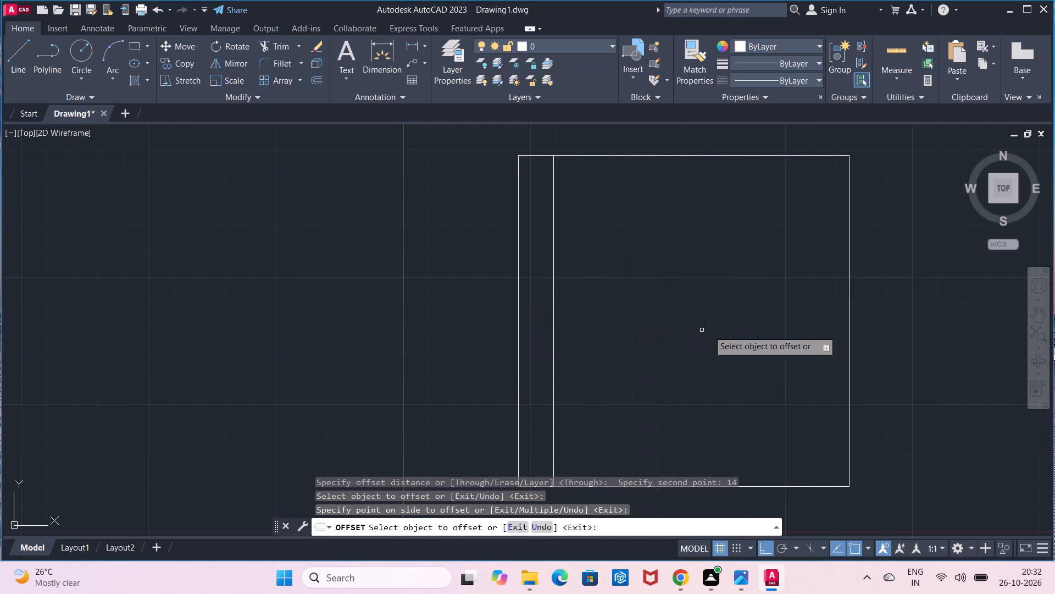
click(848, 338)
click(835, 340)
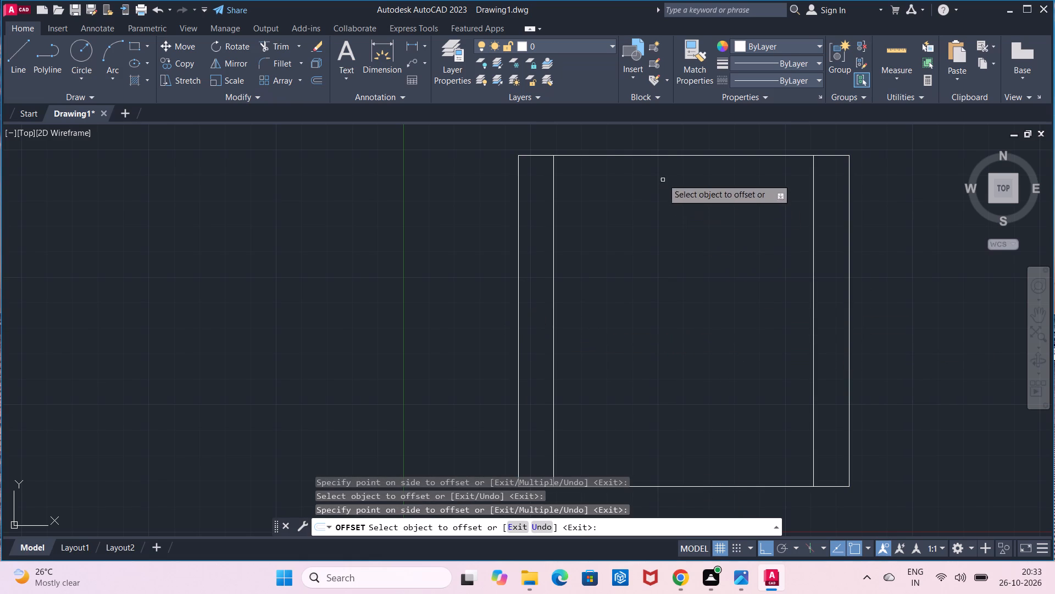
click(677, 156)
click(674, 167)
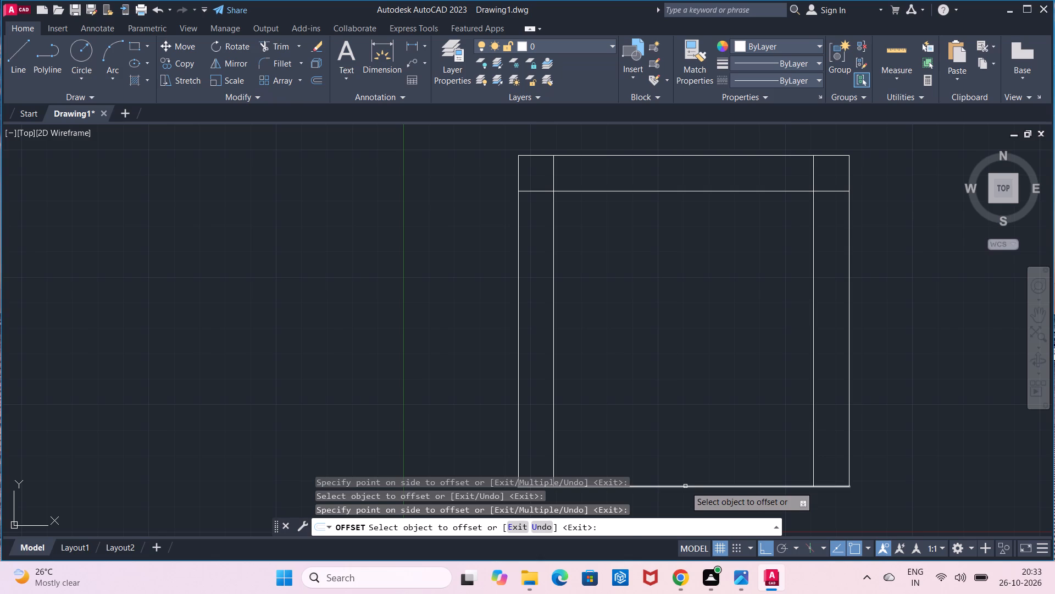
click(685, 486)
click(687, 465)
key(Escape)
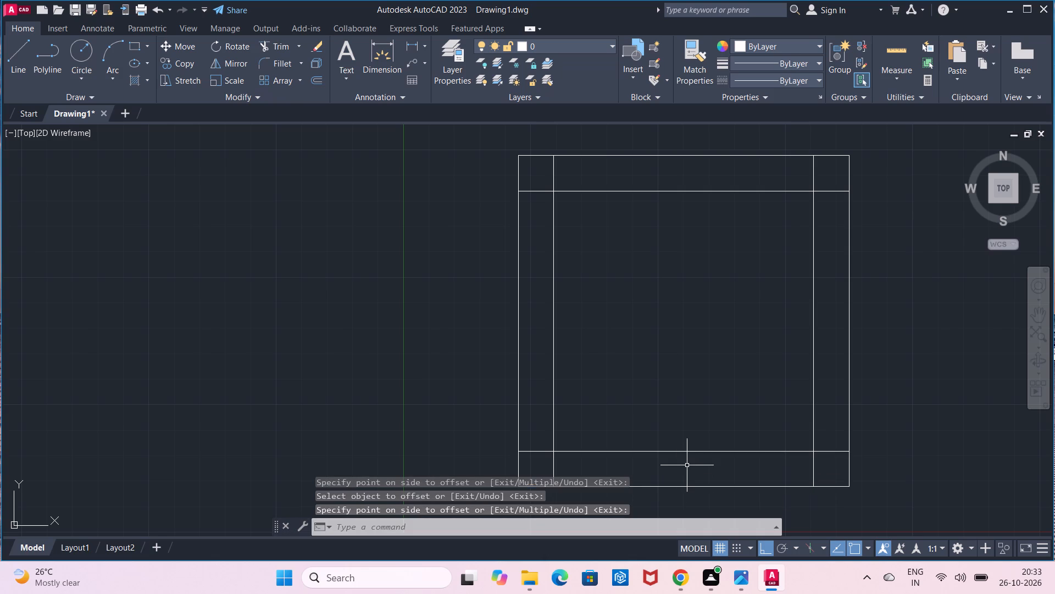
Check the distance between the two inner vertical lines with a linear dimension, without placing it.
scroll(687, 465, down, 1)
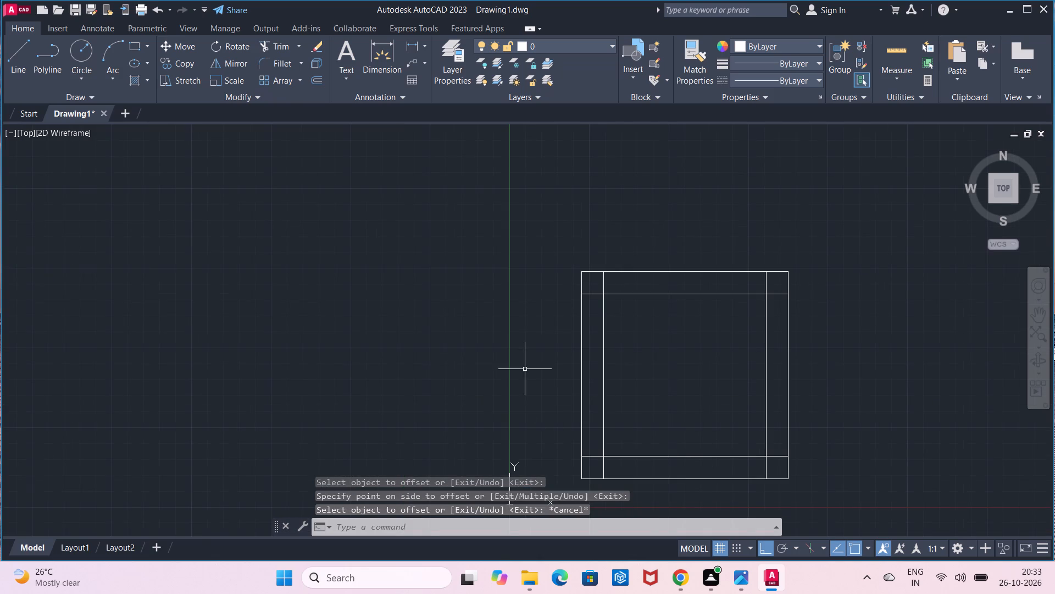
click(413, 50)
click(602, 295)
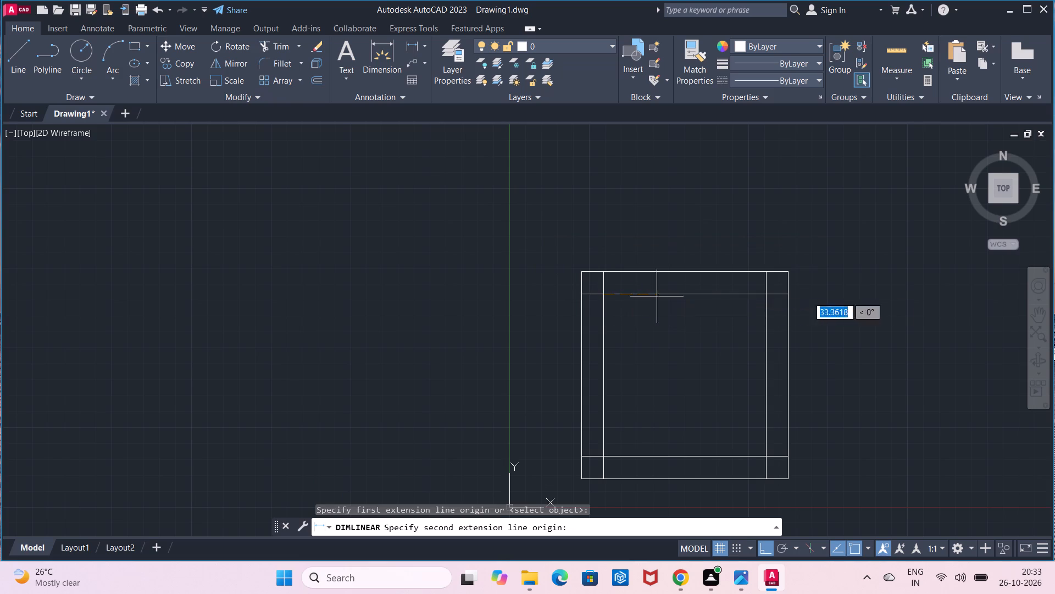
click(765, 298)
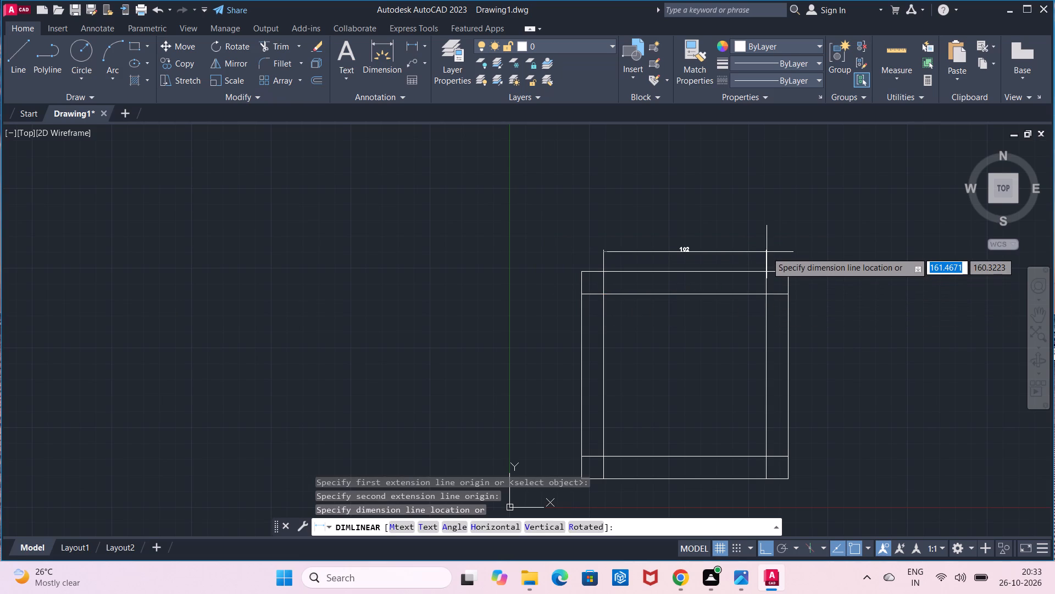
key(Escape)
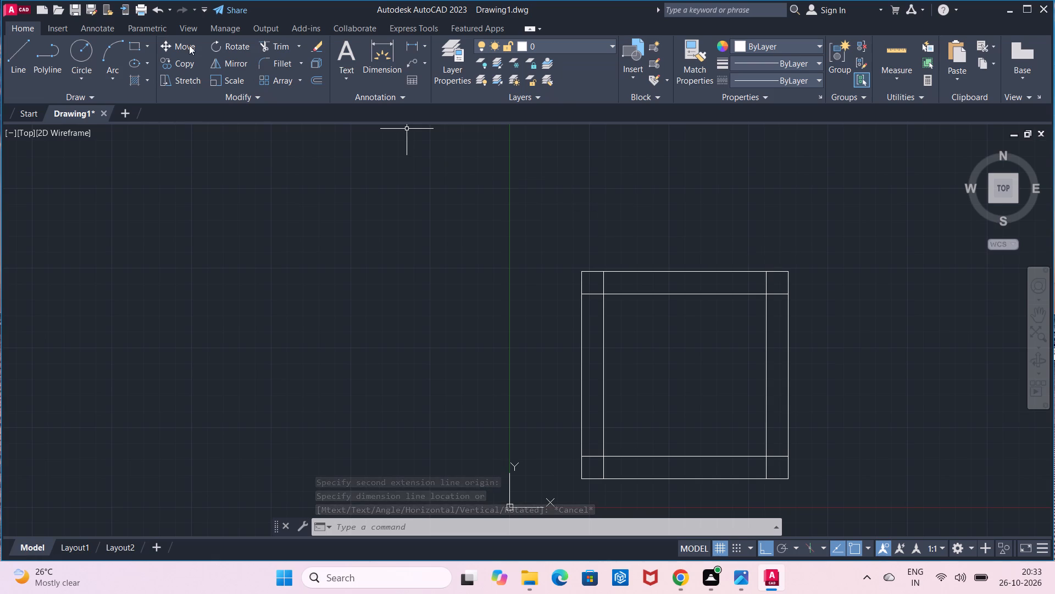
Draw a circle of radius 7 centred on the upper-left intersection of the inner offset lines.
click(90, 61)
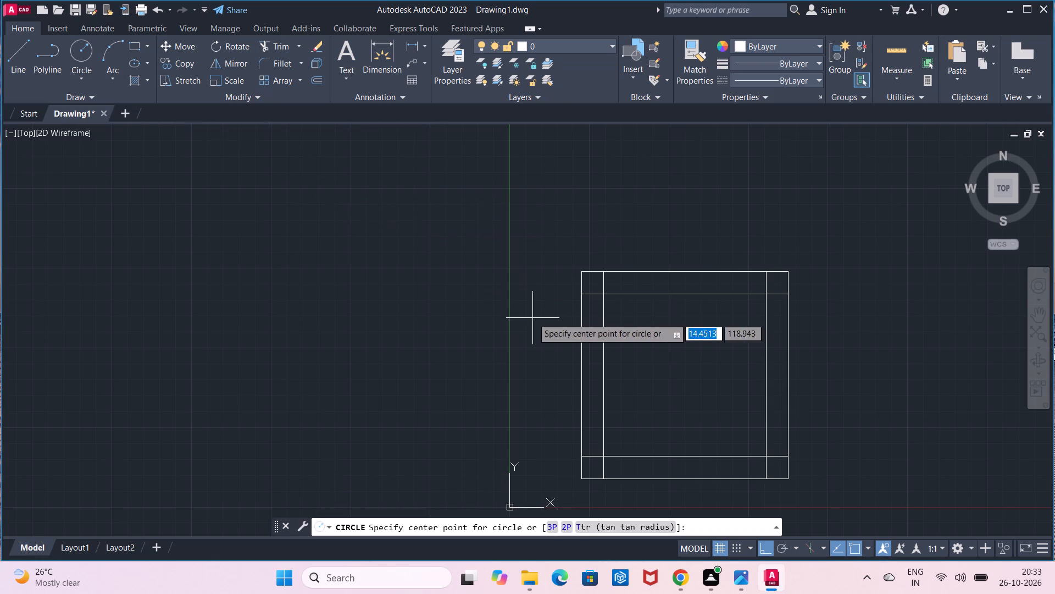
scroll(591, 306, up, 1)
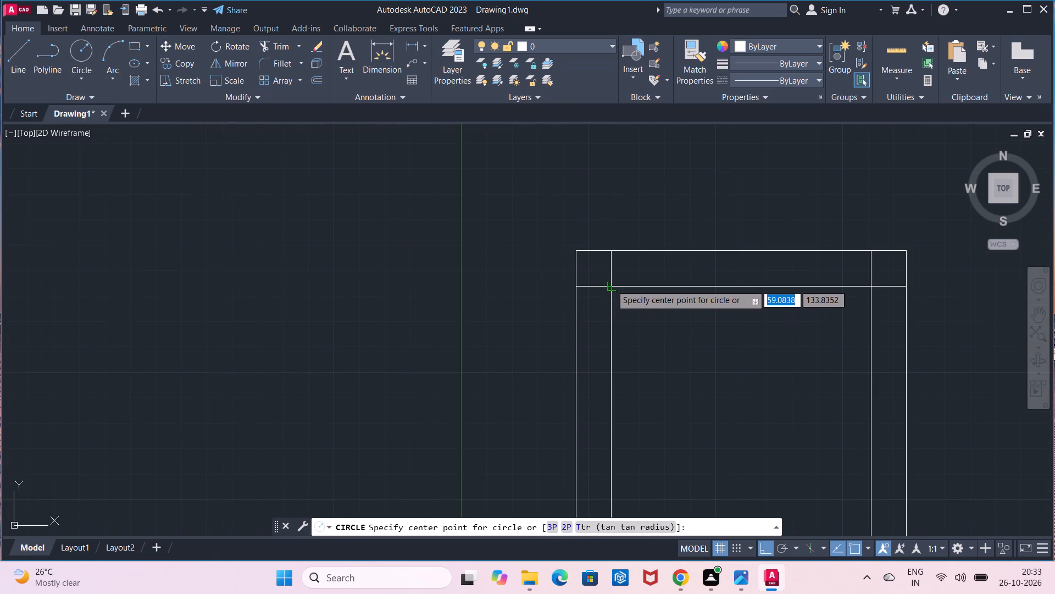
click(611, 284)
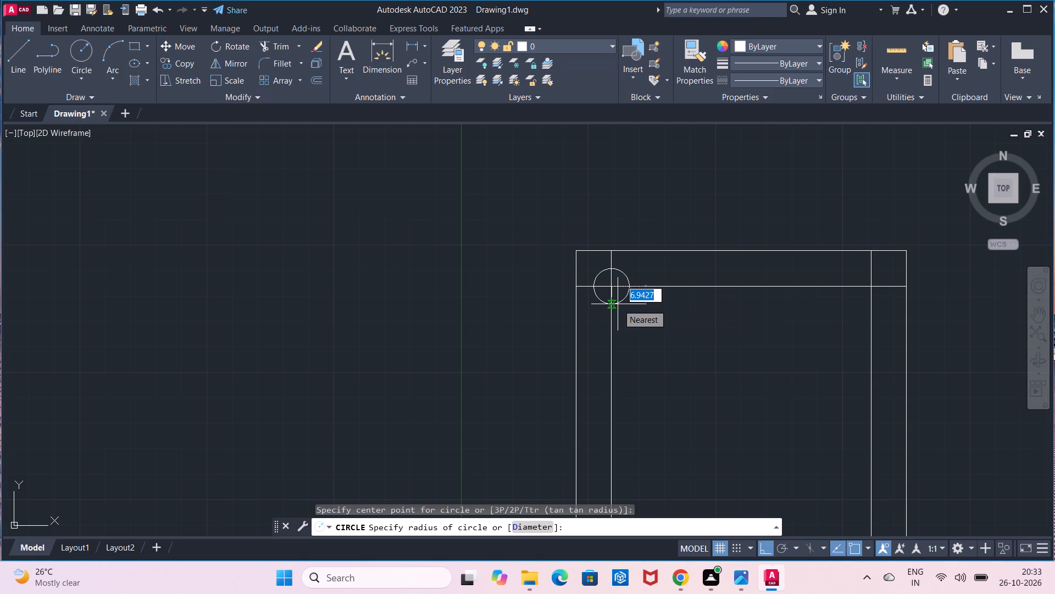
key(7)
key(Return)
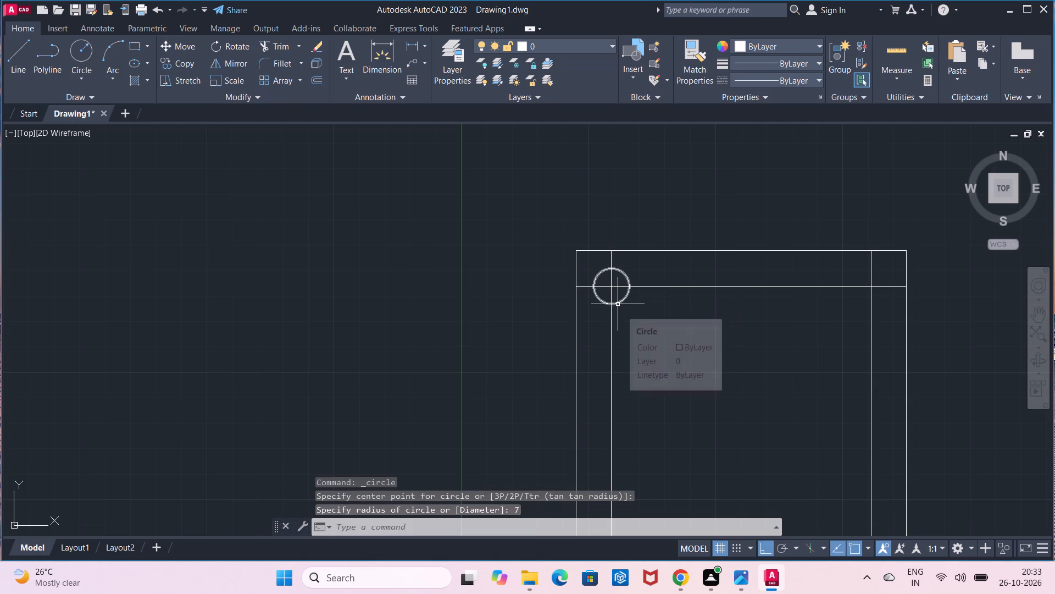
key(Return)
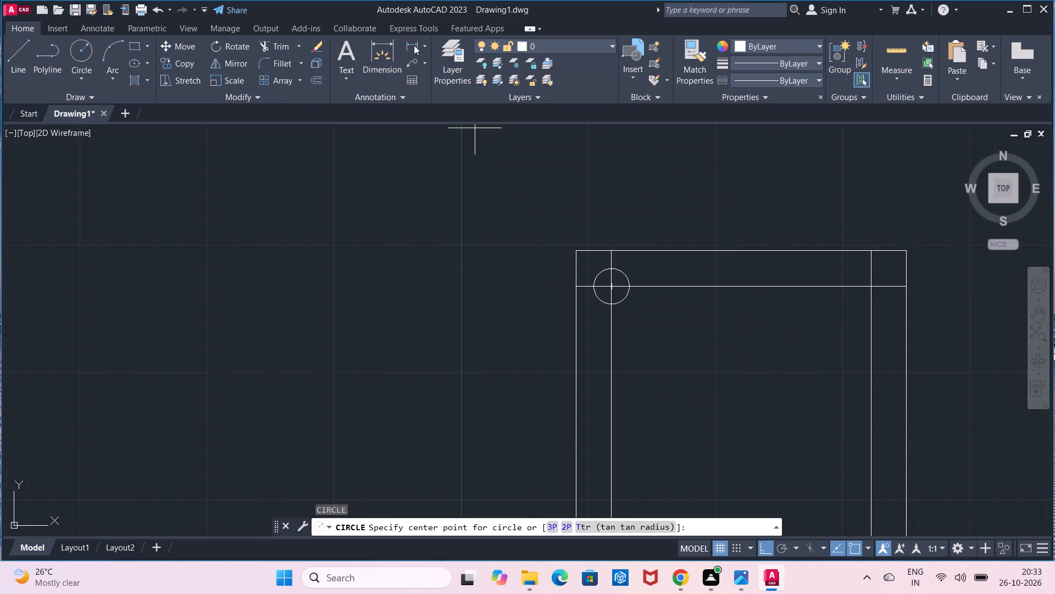
Check the new circle's size with a diameter dimension, without placing it.
click(424, 45)
click(449, 206)
click(597, 274)
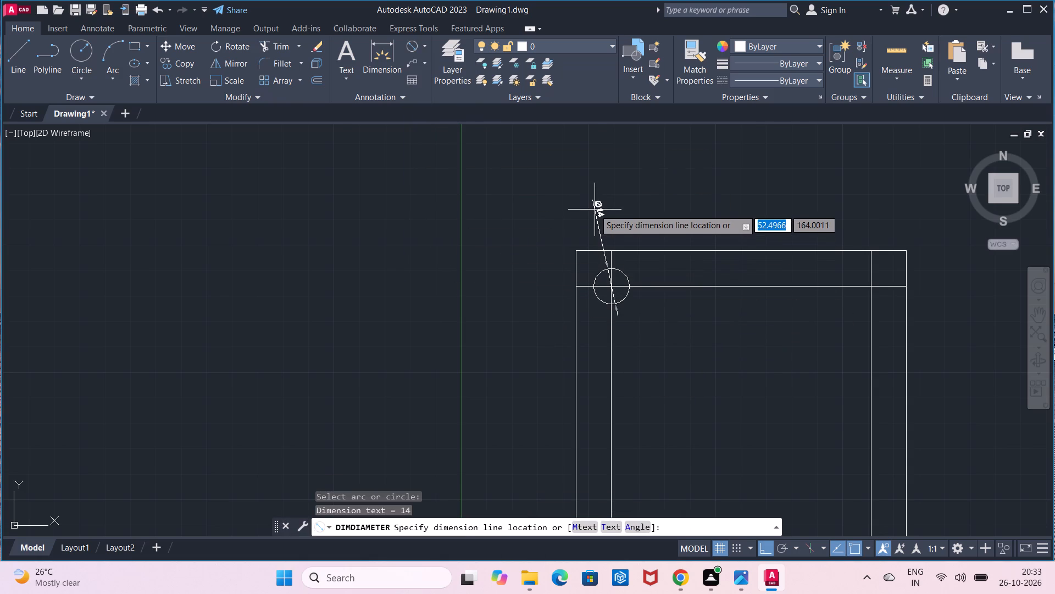
key(Escape)
Copy the upper-left circle 102 units horizontally to the upper-right intersection of the inner lines, using its centre as base point.
scroll(593, 223, down, 1)
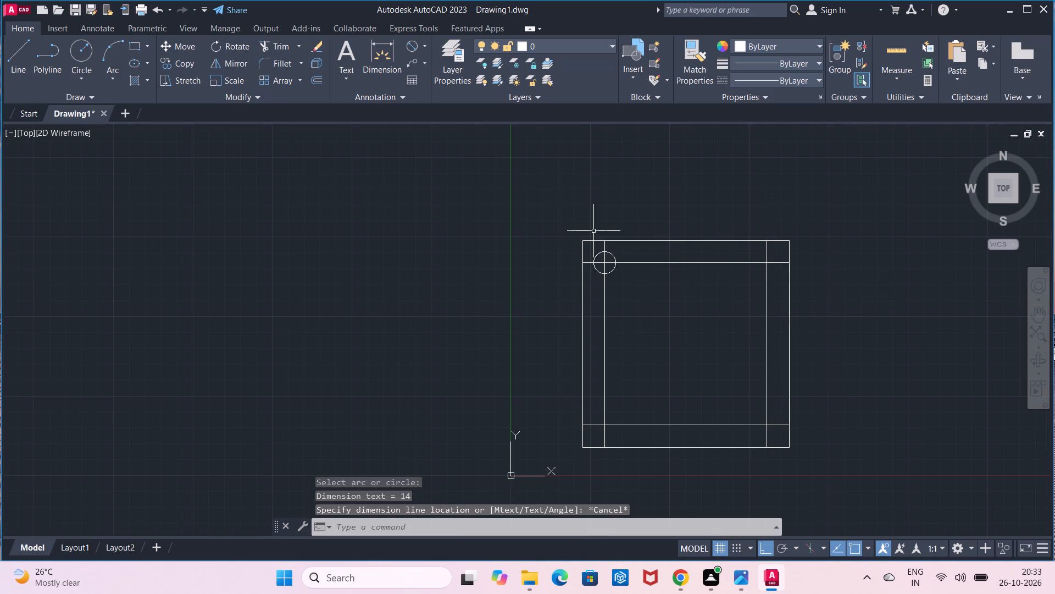
click(185, 58)
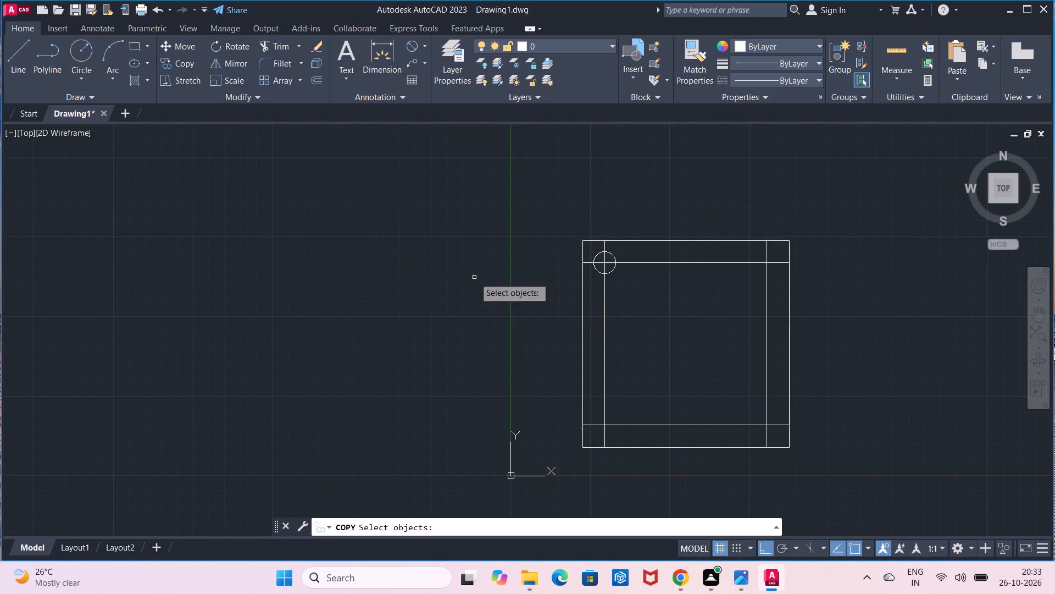
click(597, 269)
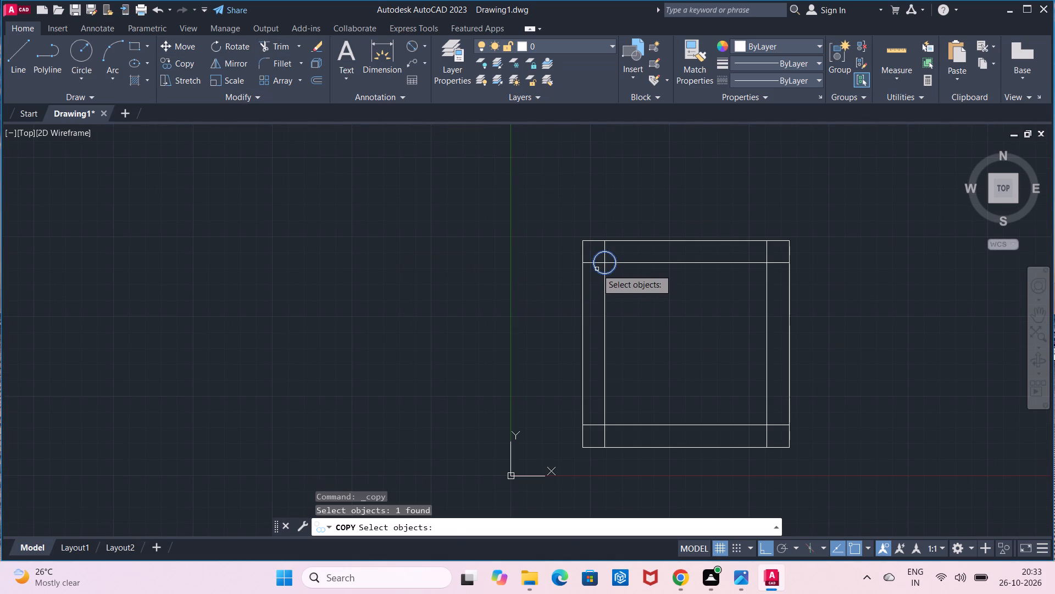
key(Return)
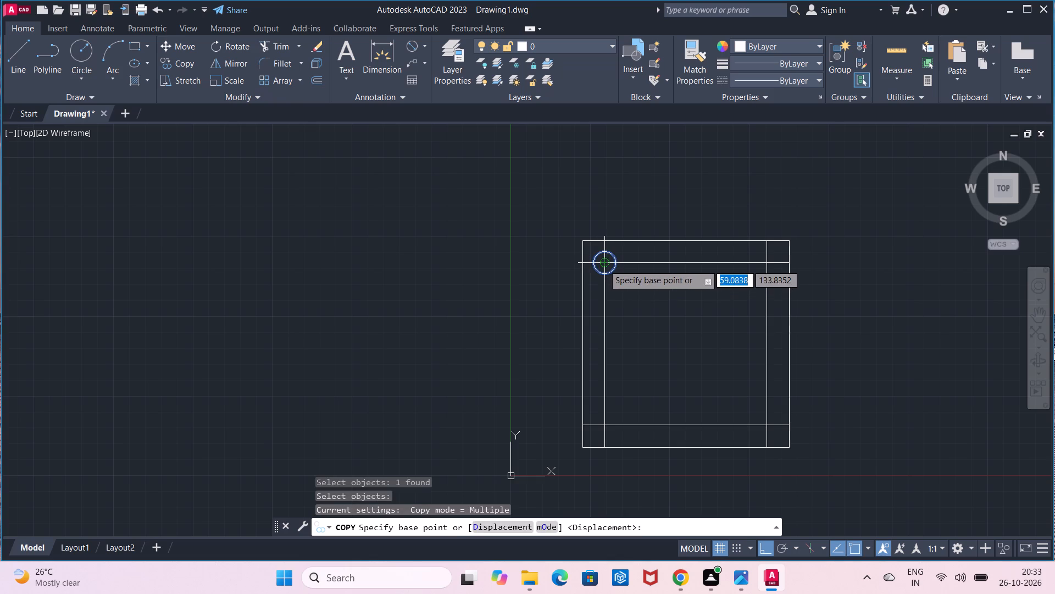
click(603, 265)
text(102)
key(Return)
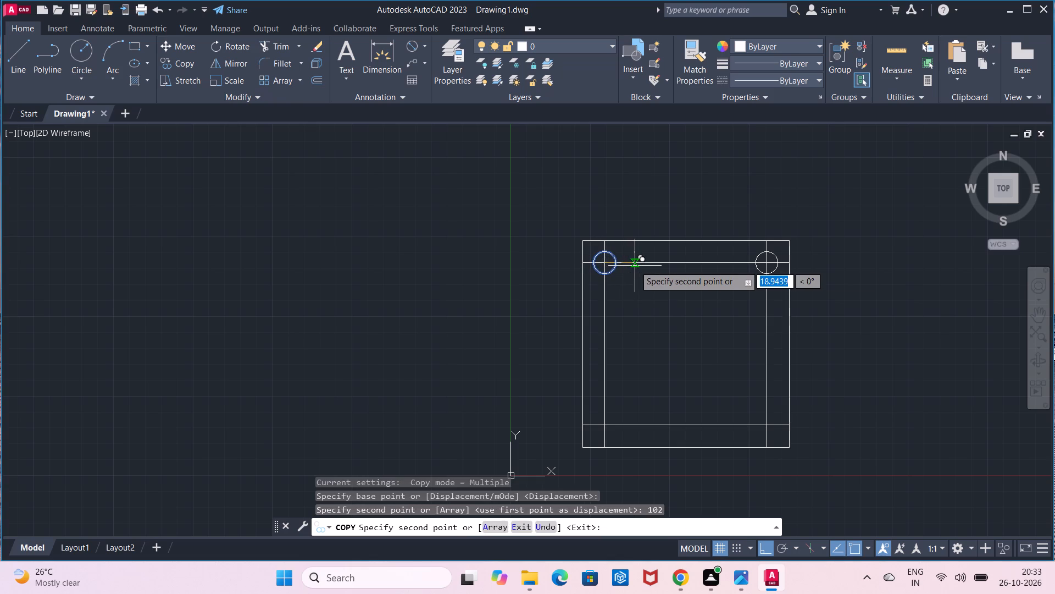
key(Escape)
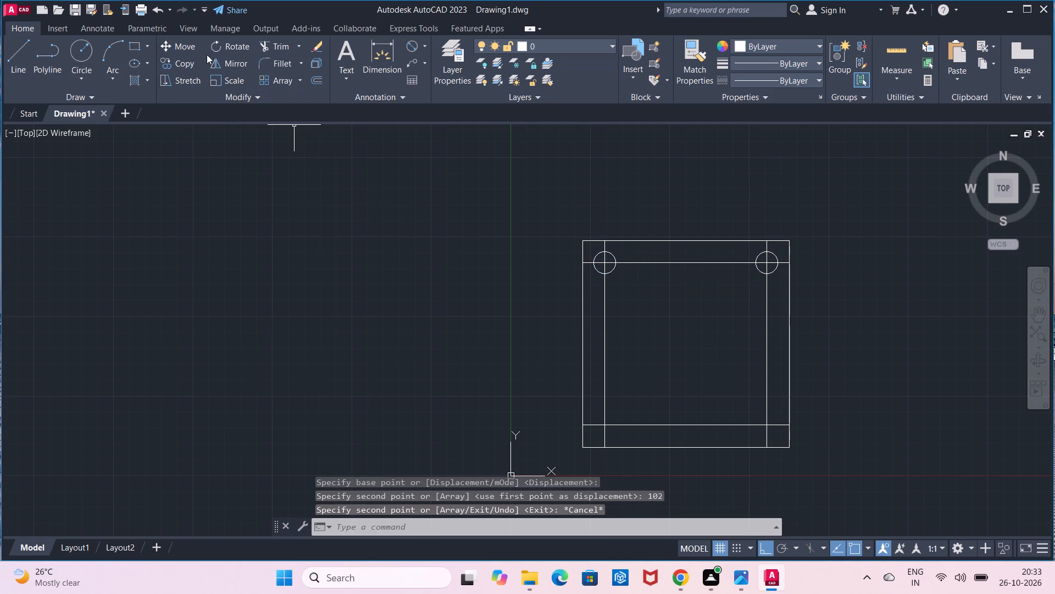
Copy the upper-left circle 102 units straight down to the lower-left intersection of the inner lines, using its centre as base point.
click(187, 58)
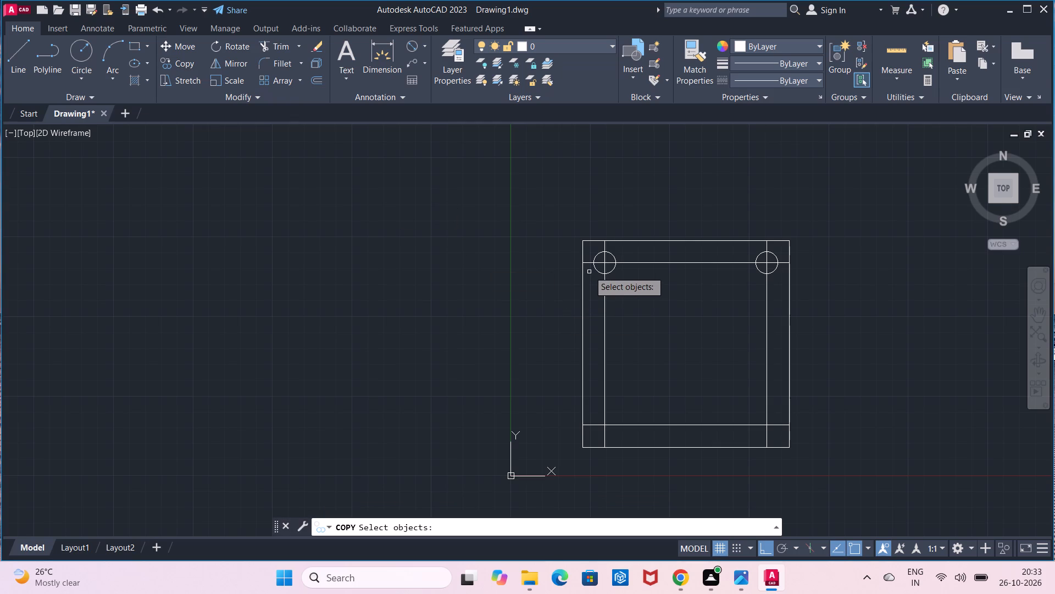
click(593, 269)
key(Return)
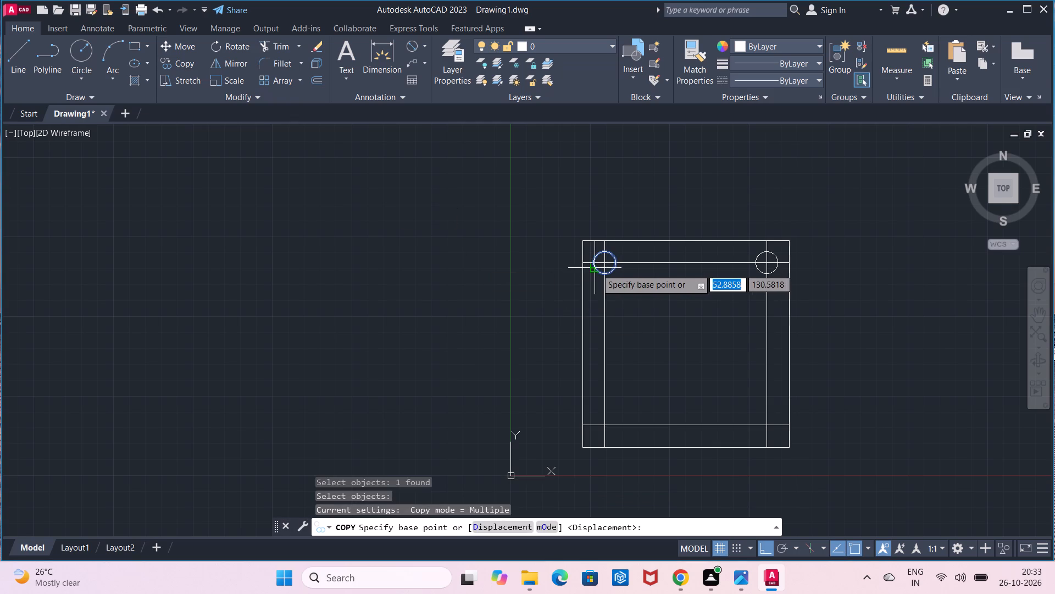
click(604, 263)
text(102)
key(Return)
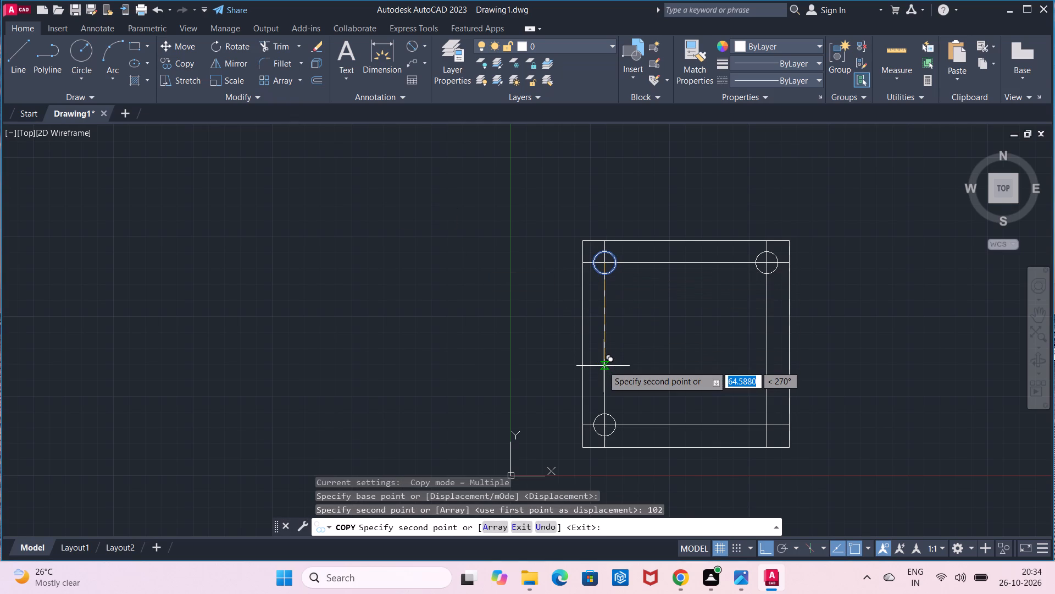
key(Escape)
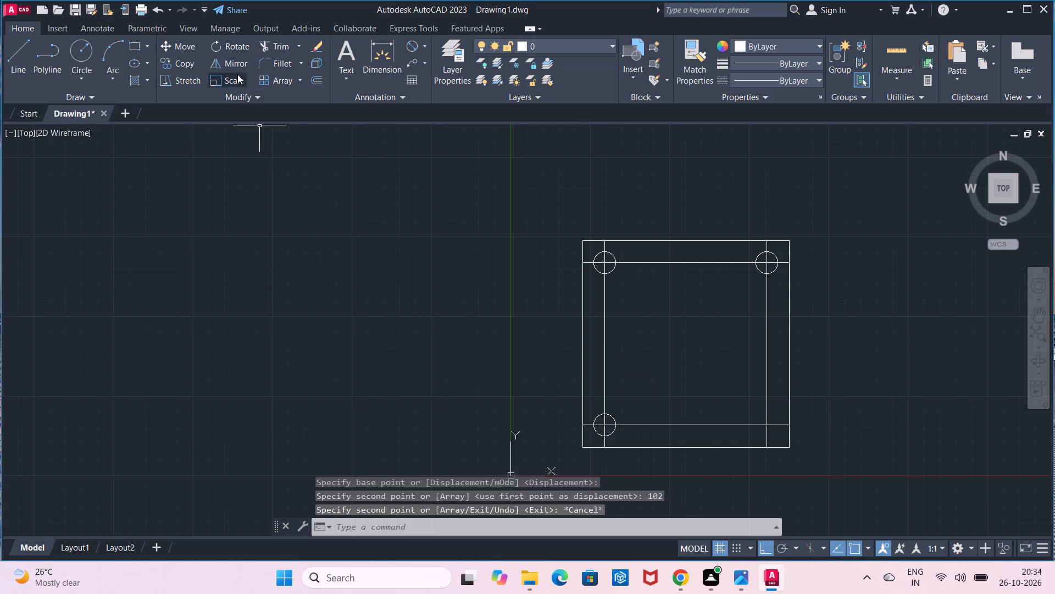
Copy the upper-right circle 102 units straight down to the lower-right intersection of the inner lines, using its centre as base point.
click(188, 64)
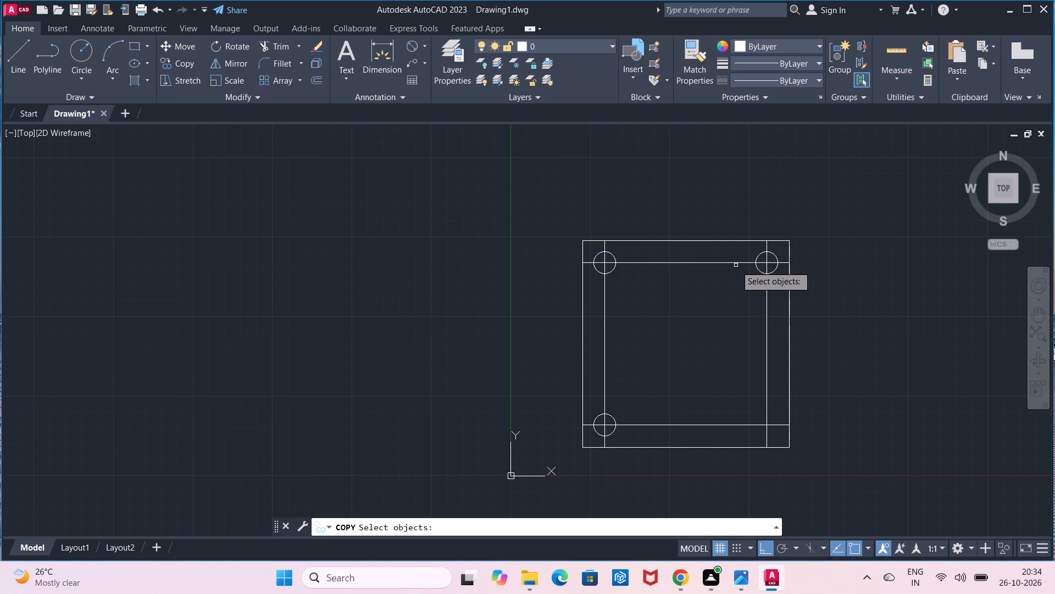
click(758, 271)
key(Return)
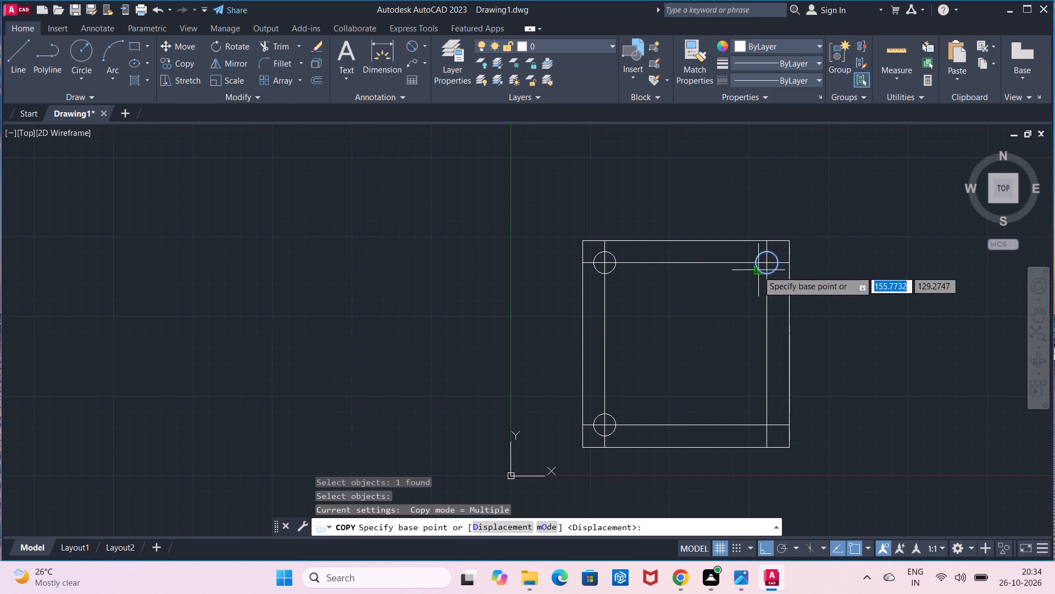
click(769, 264)
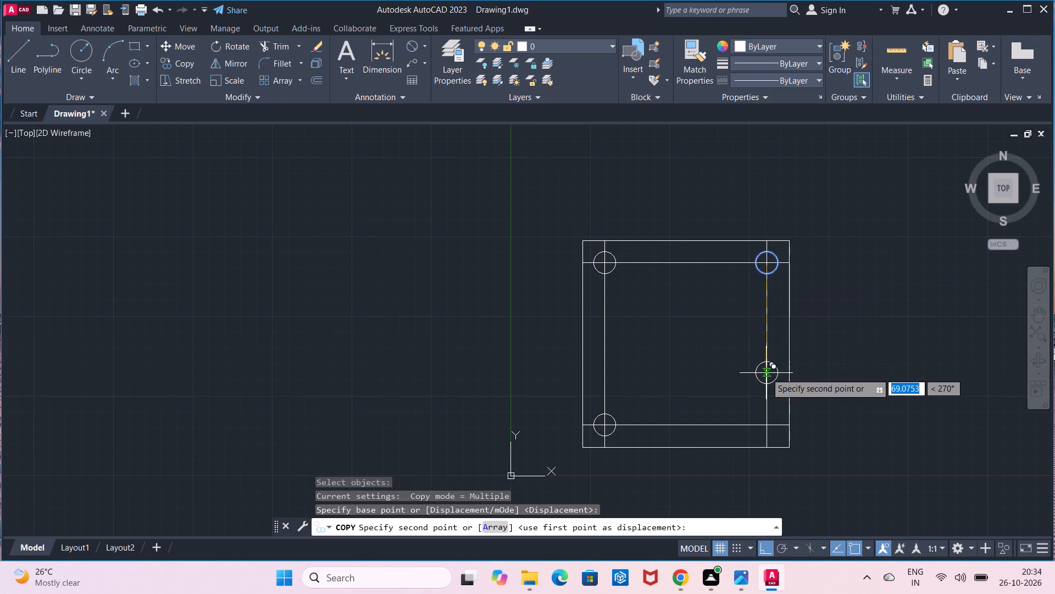
text(102)
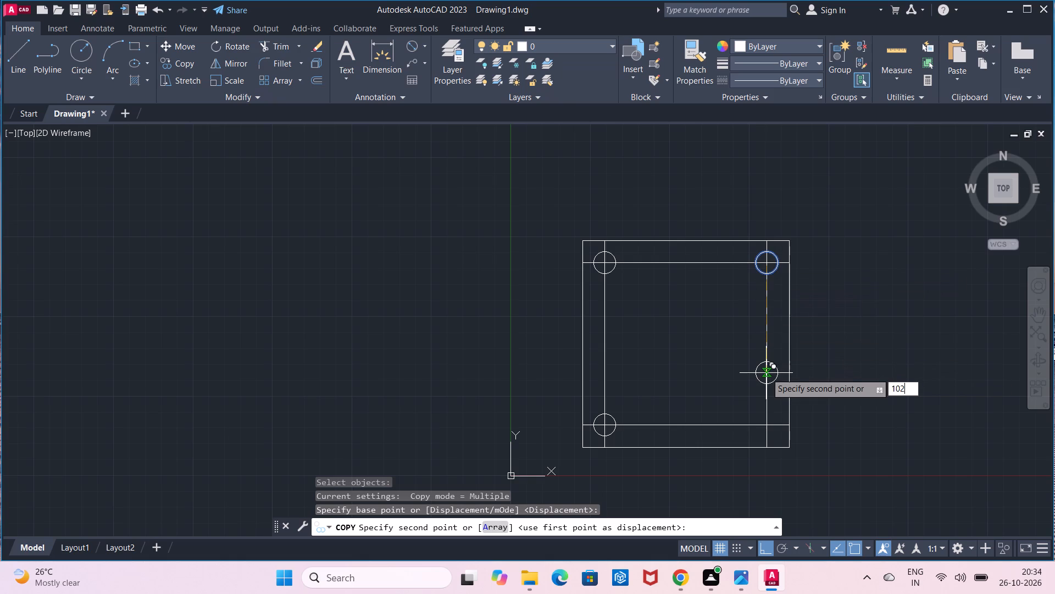
key(Return)
key(Escape)
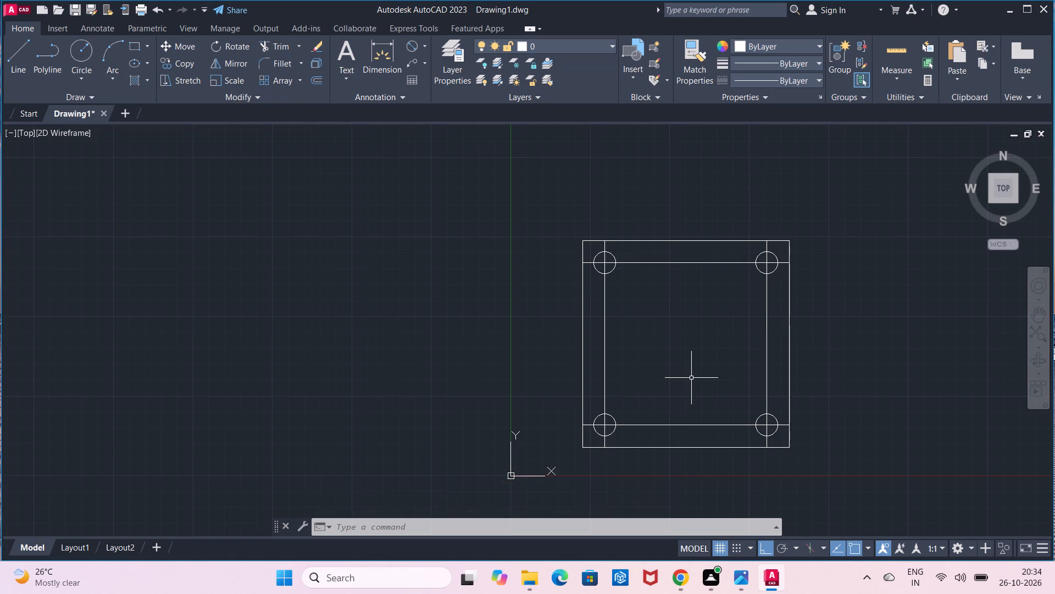
Trim all parts of the inner offset lines lying outside the four circles, leaving only the crossed segments within each circle.
click(290, 47)
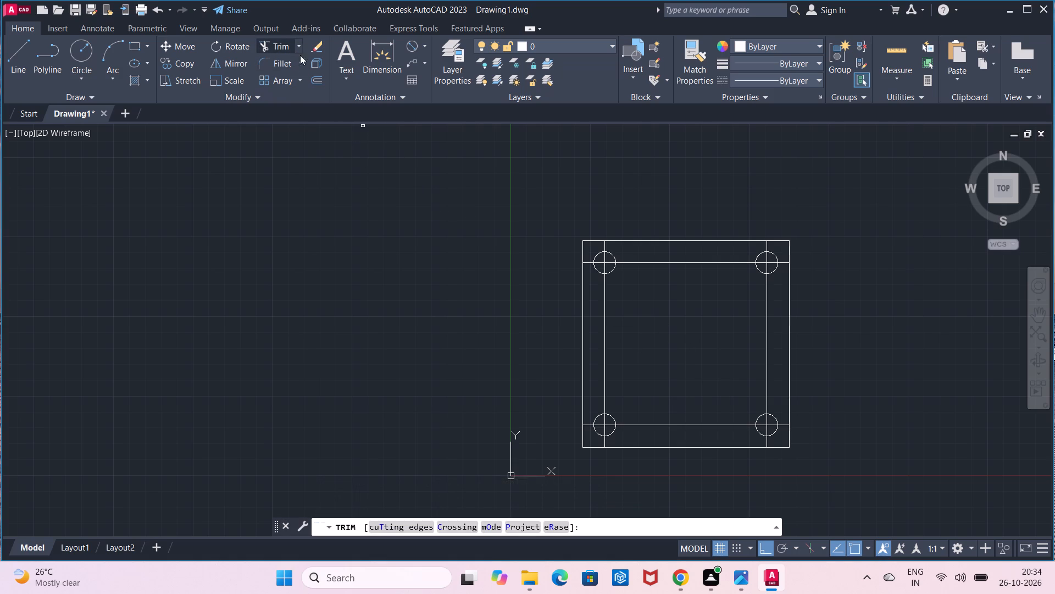
click(588, 261)
click(604, 247)
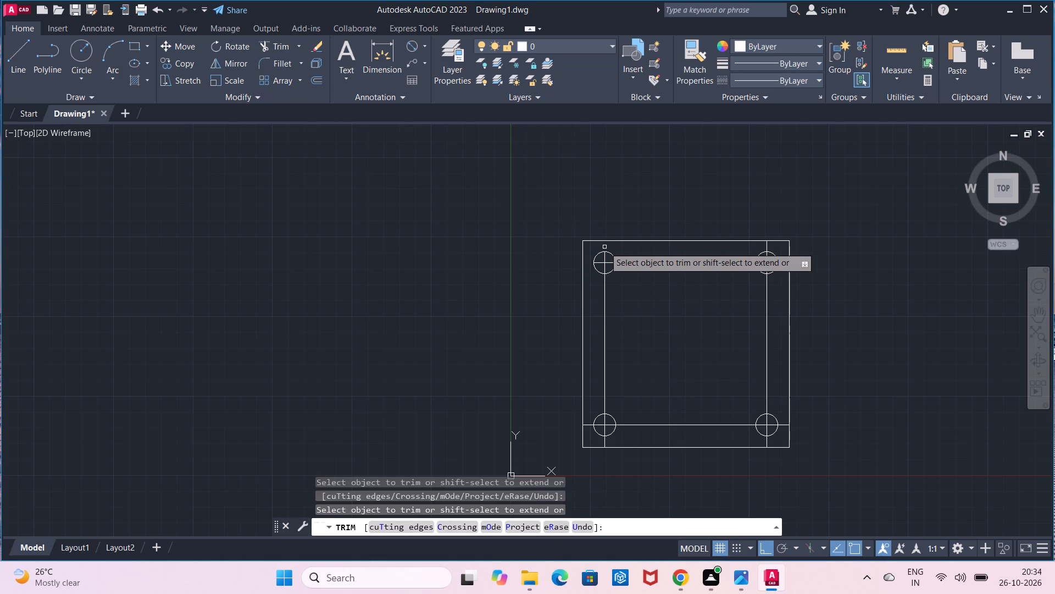
click(636, 262)
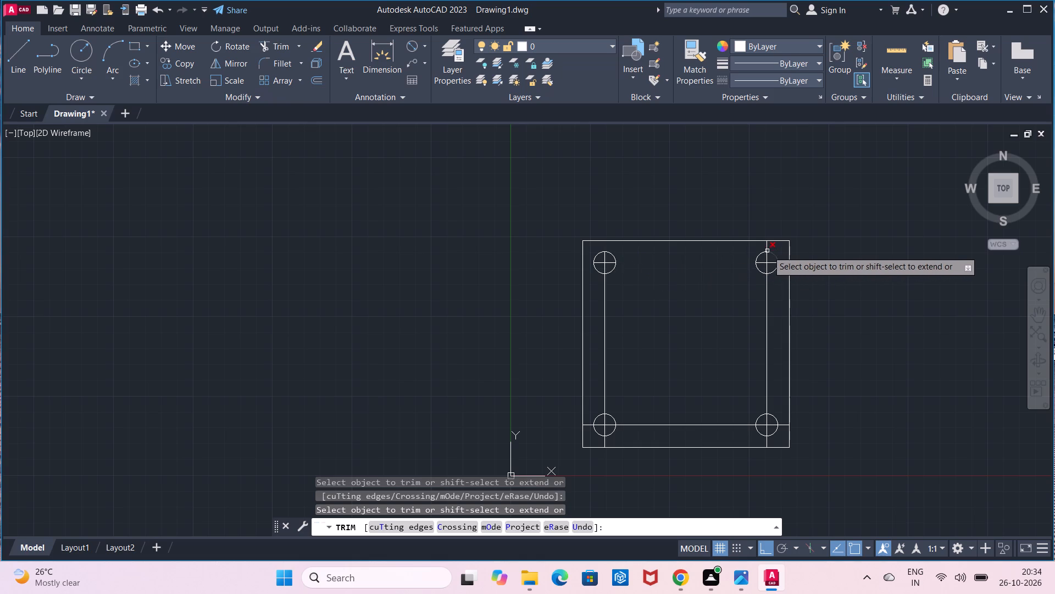
click(766, 248)
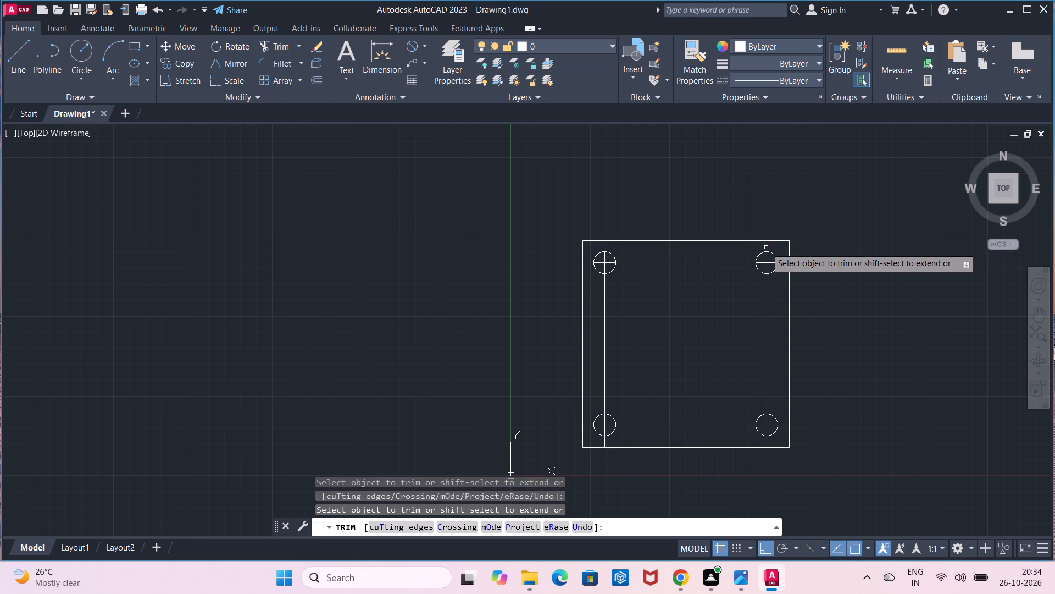
click(781, 263)
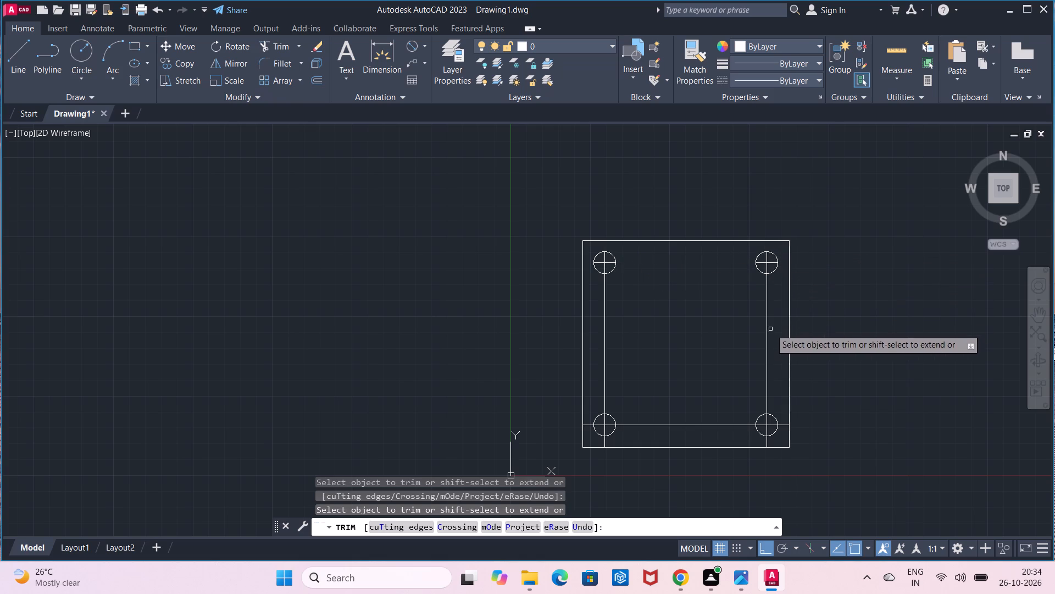
click(767, 332)
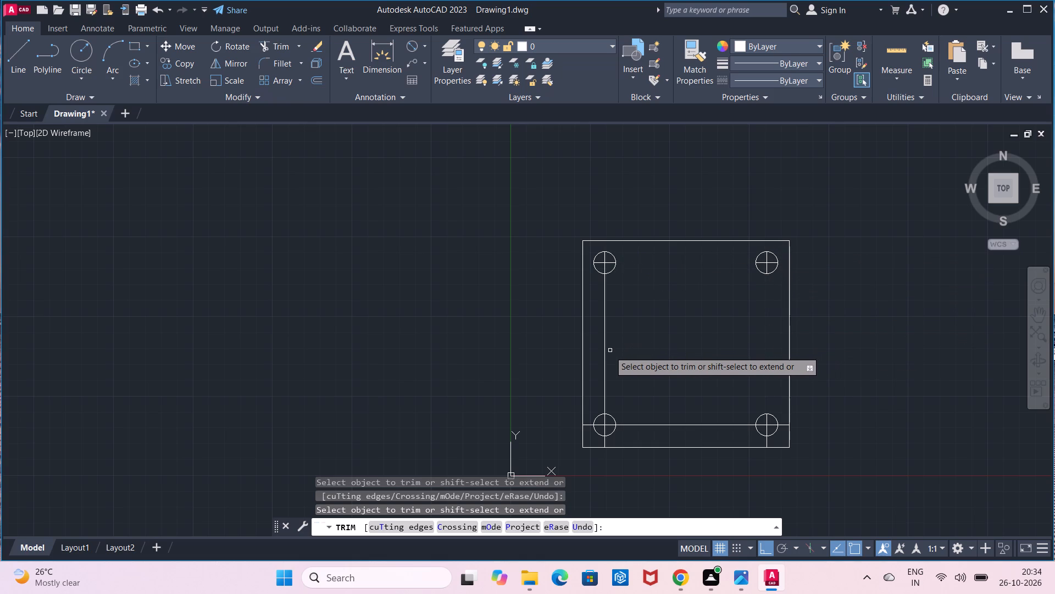
click(605, 353)
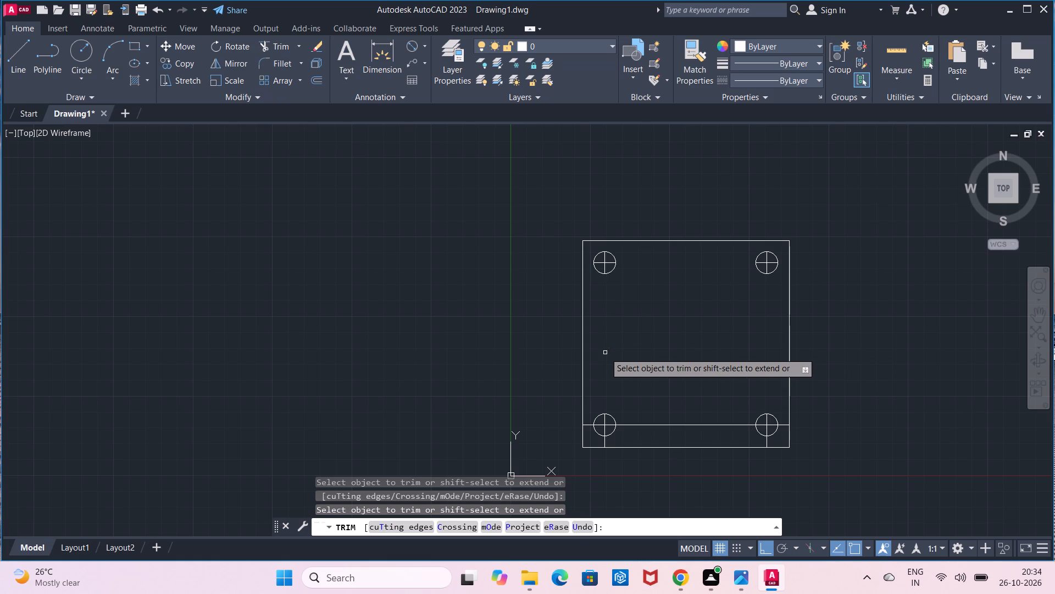
click(588, 426)
click(603, 444)
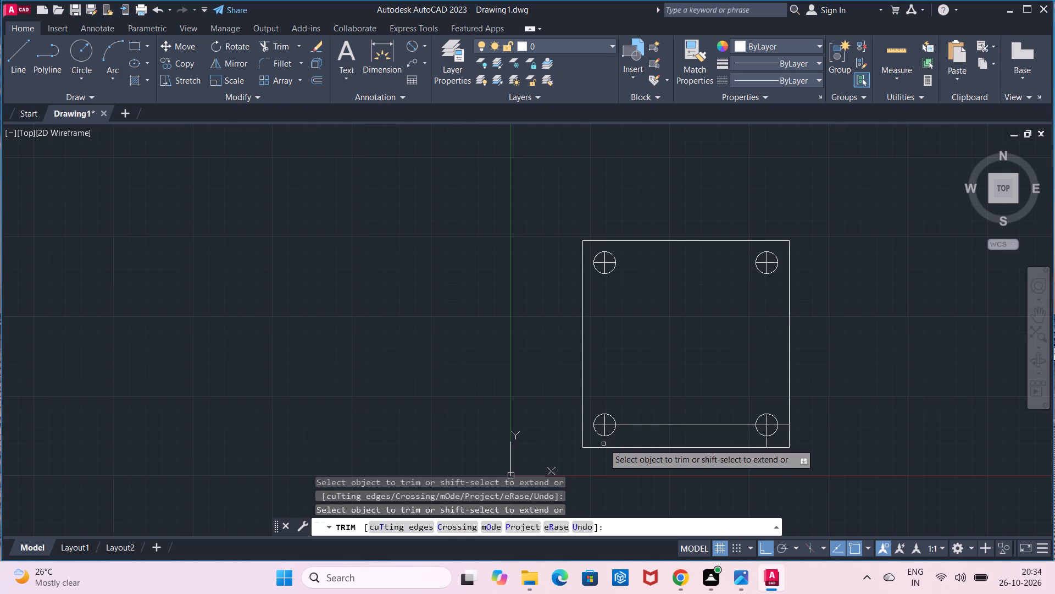
click(665, 426)
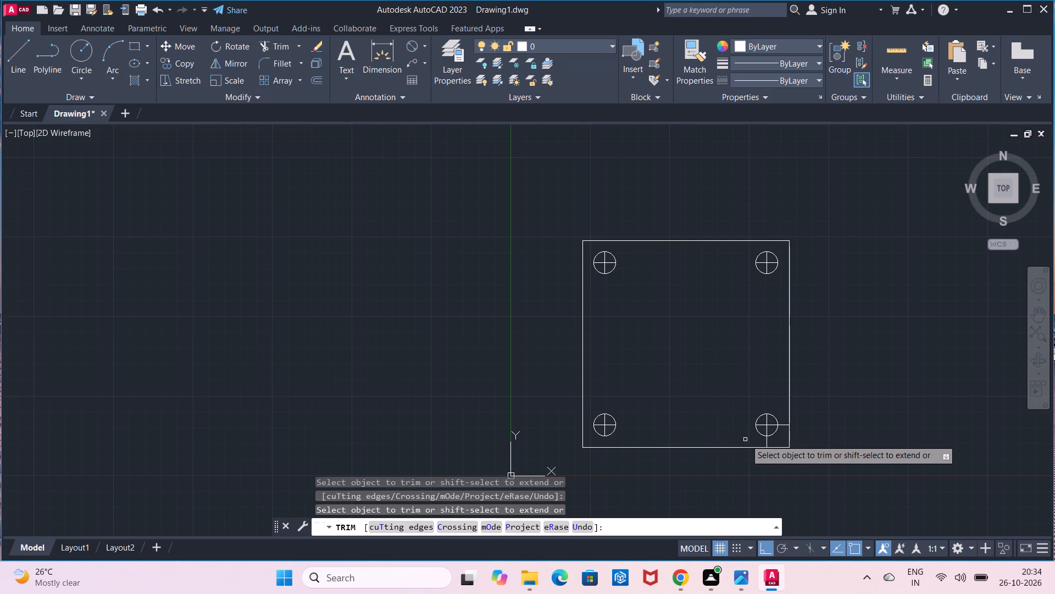
click(769, 441)
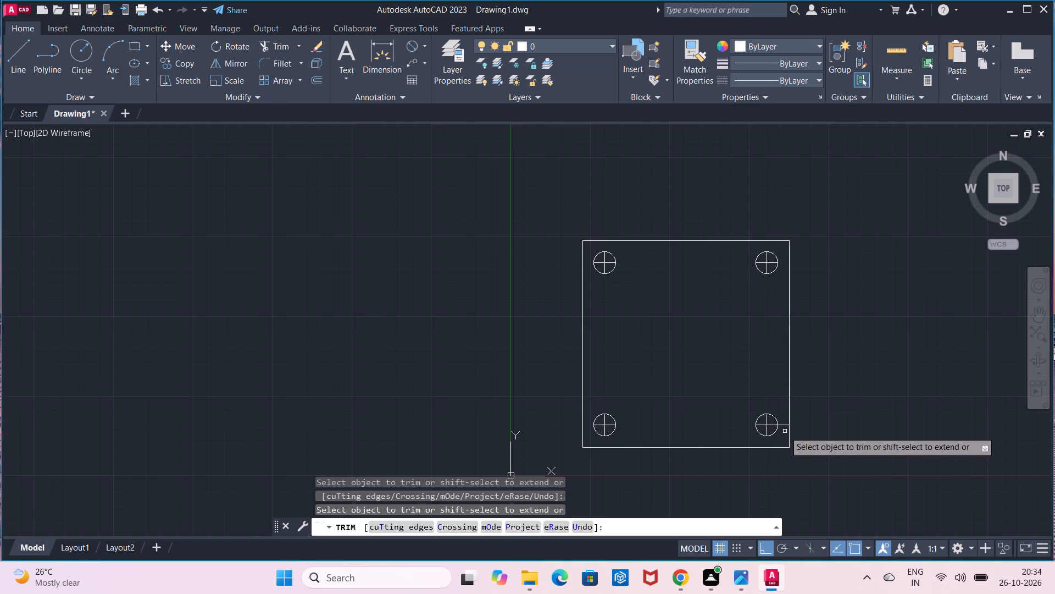
click(785, 427)
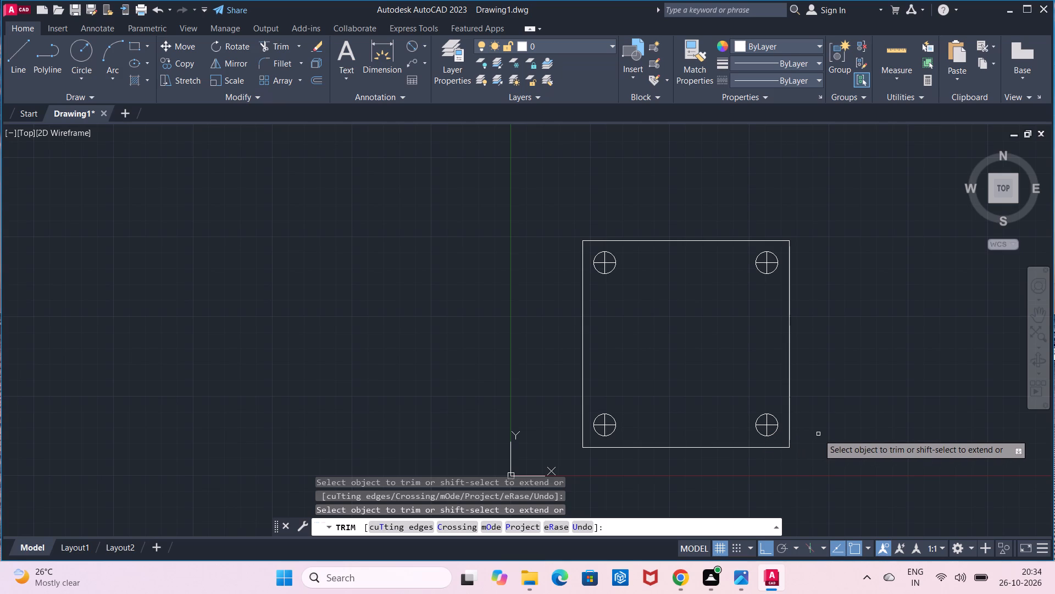
key(Escape)
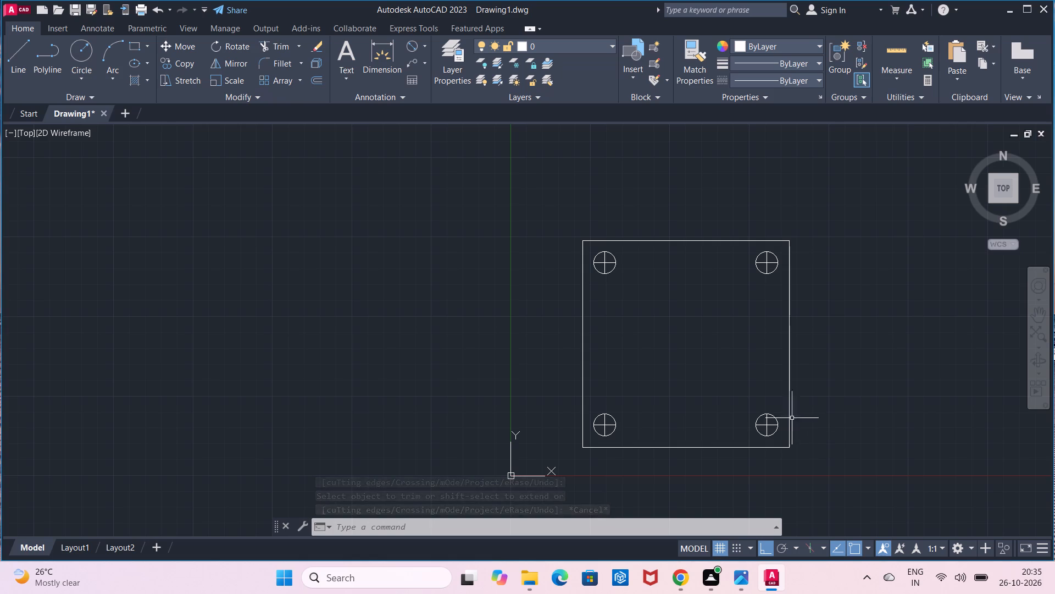
Add a vertical centreline midway between the plate's left and right edges.
text(cl)
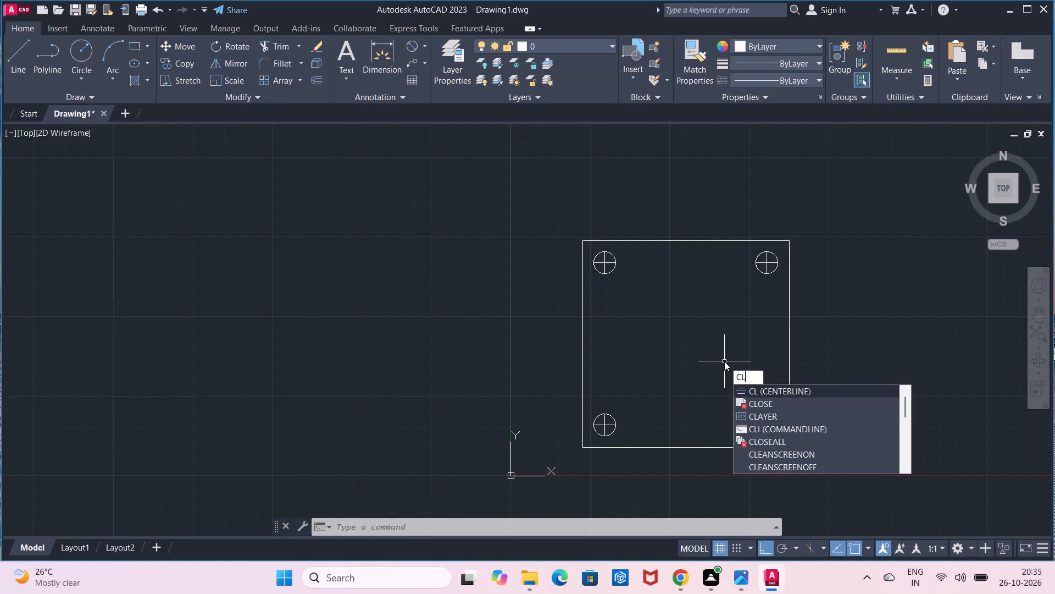
key(Return)
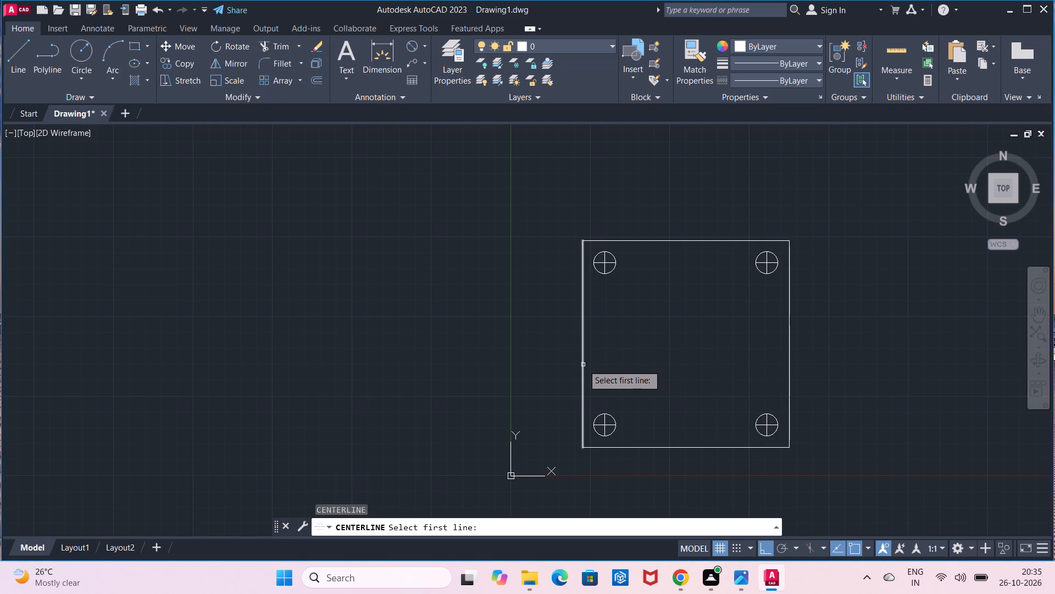
click(583, 365)
click(791, 366)
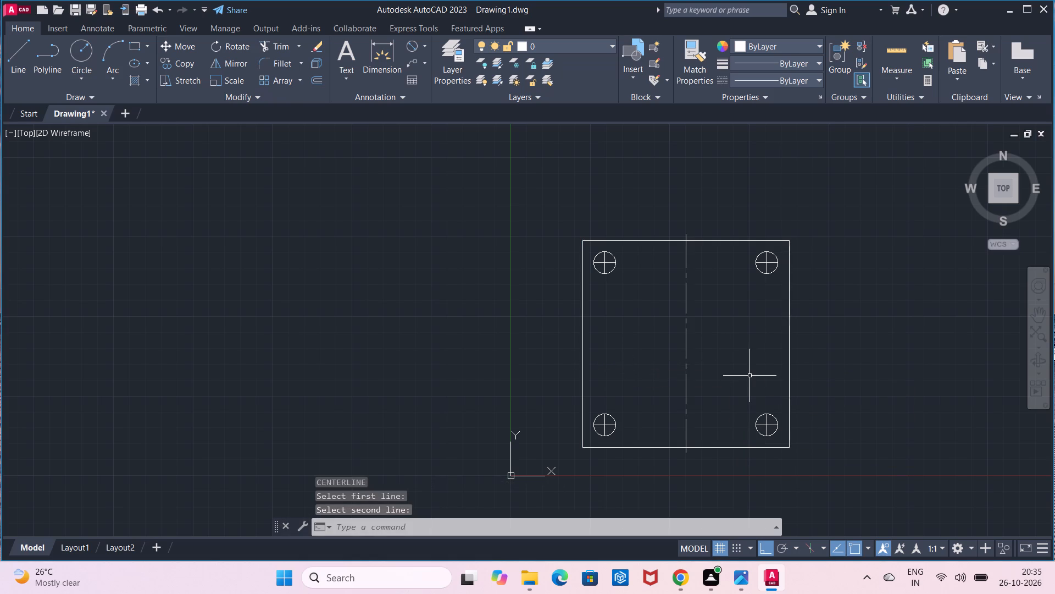
Add a horizontal centreline midway between the plate's top and bottom edges.
text(cl)
key(Return)
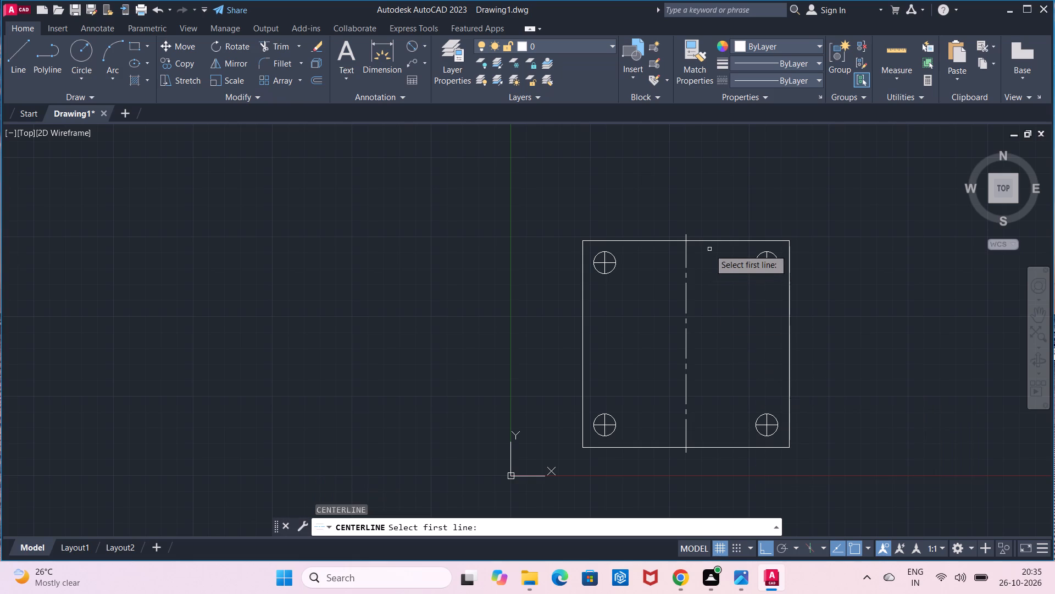
click(709, 242)
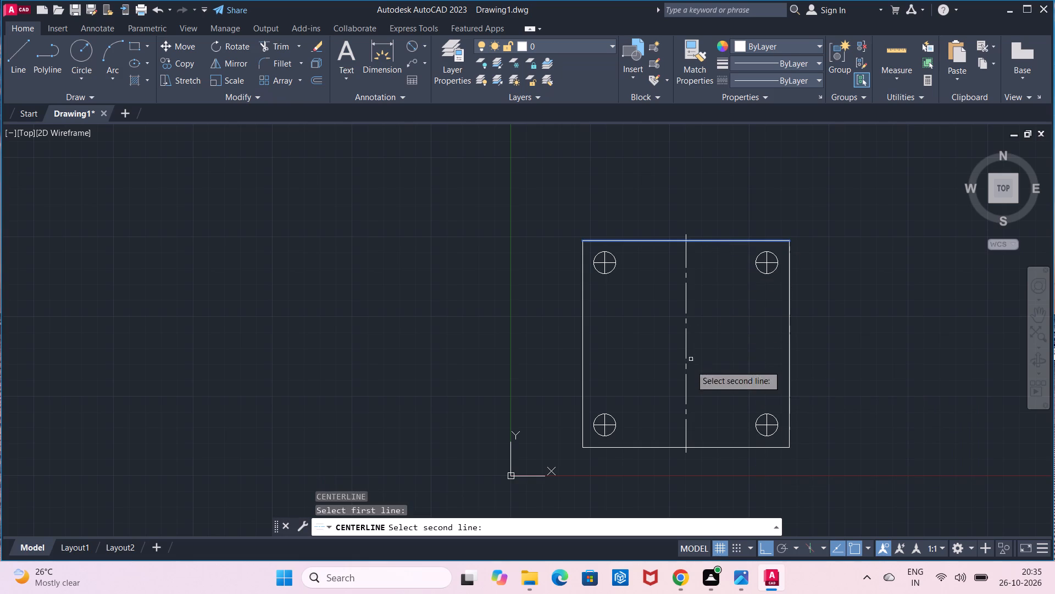
click(694, 448)
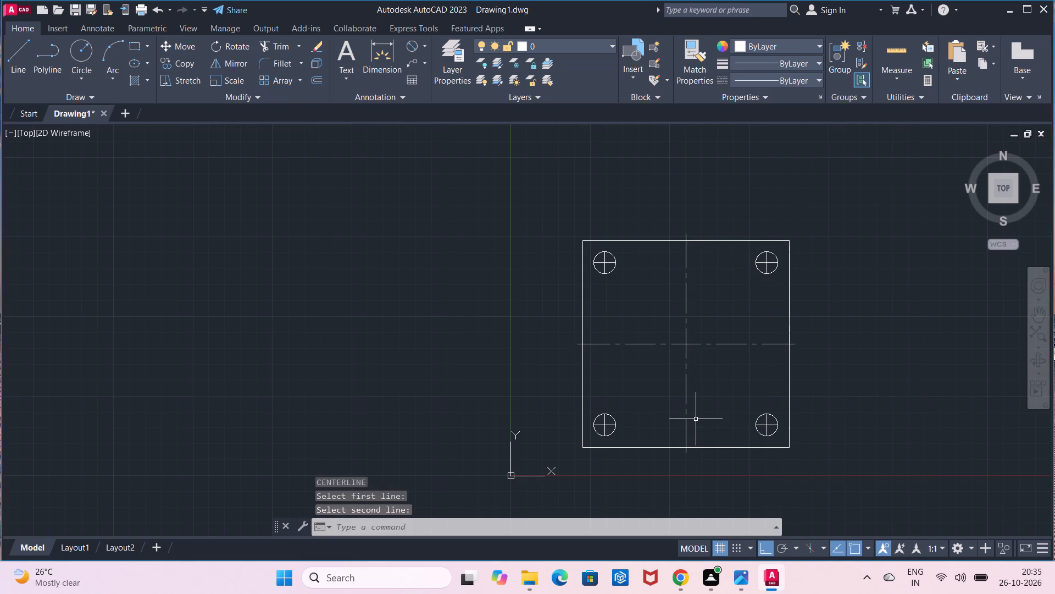
key(Escape)
Explode the horizontal centreline and the vertical centreline into plain lines.
click(717, 344)
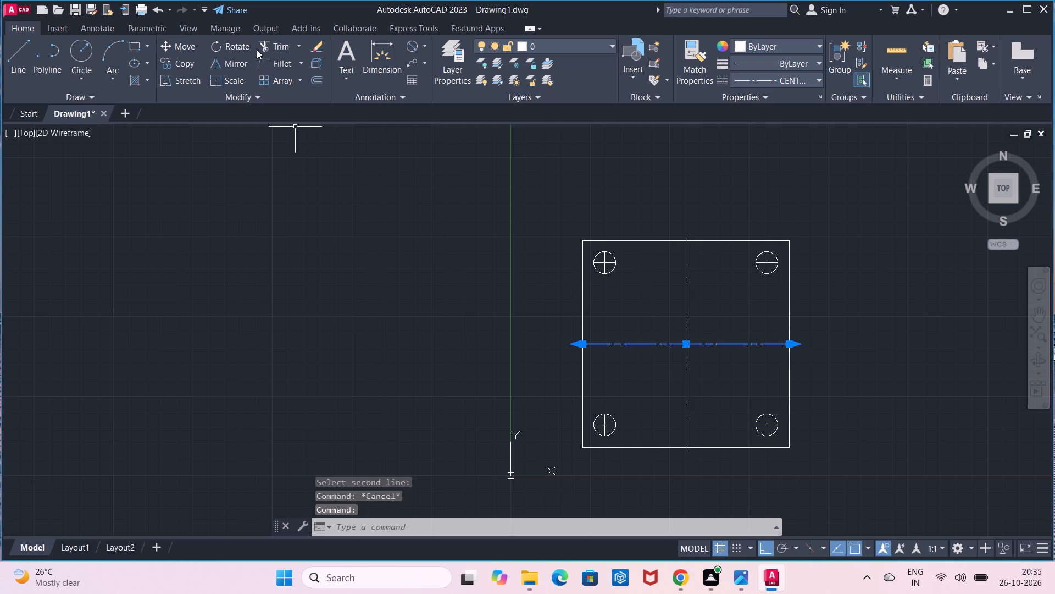
click(421, 50)
click(421, 50)
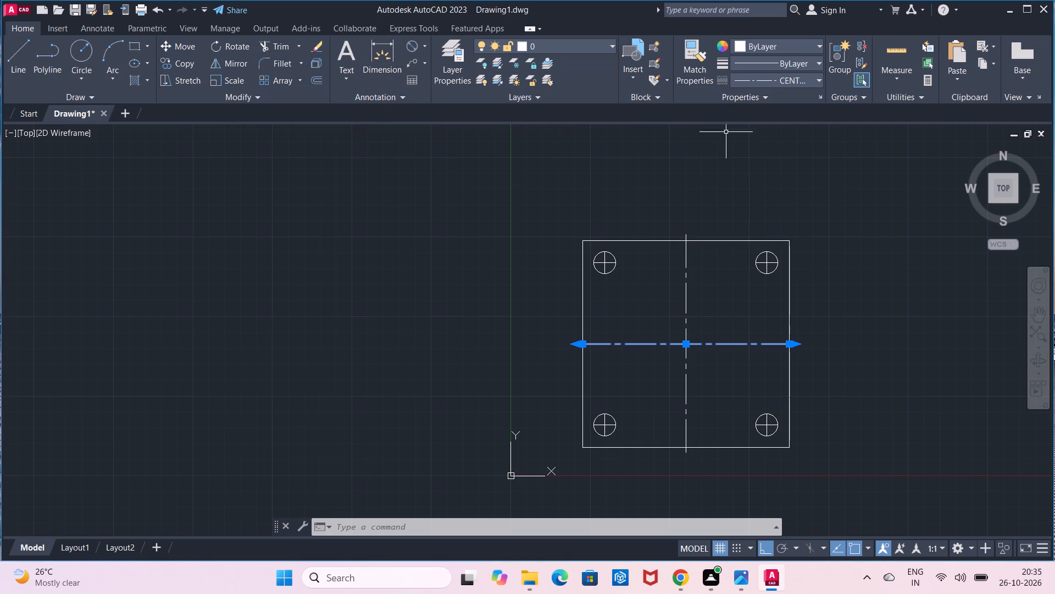
click(319, 69)
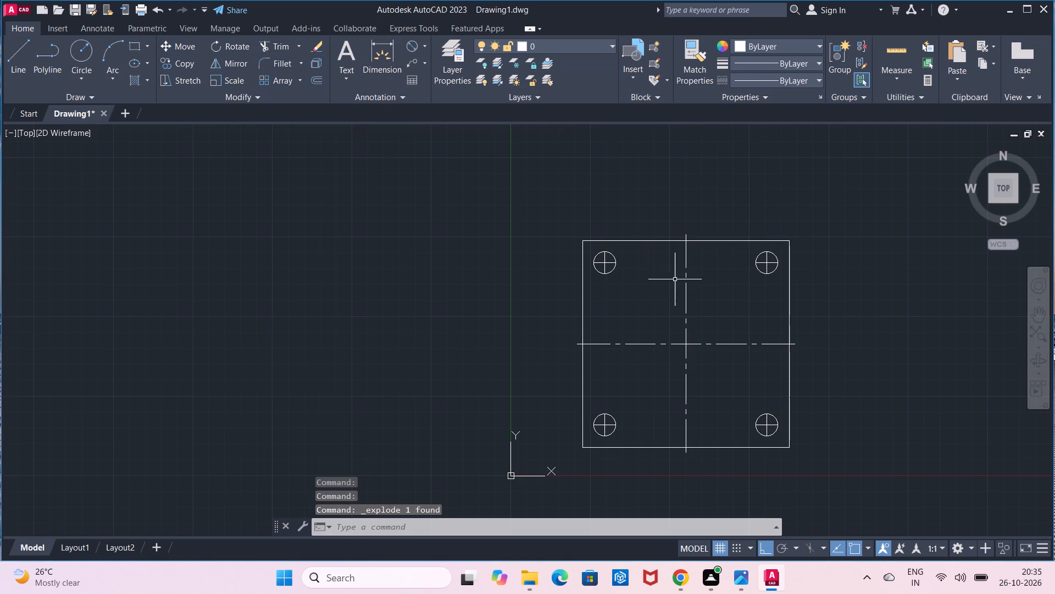
click(687, 284)
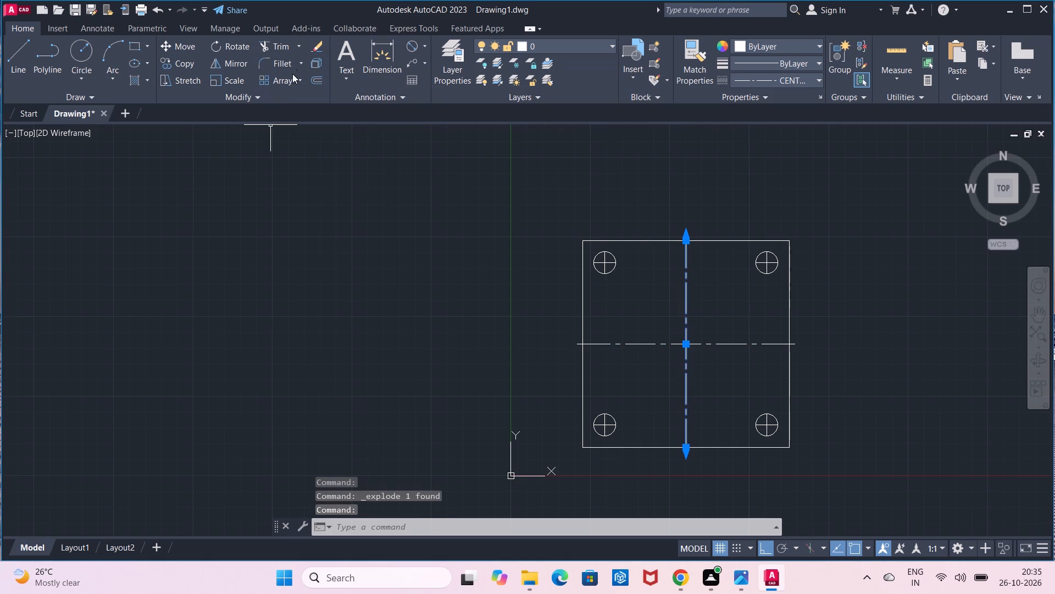
click(316, 62)
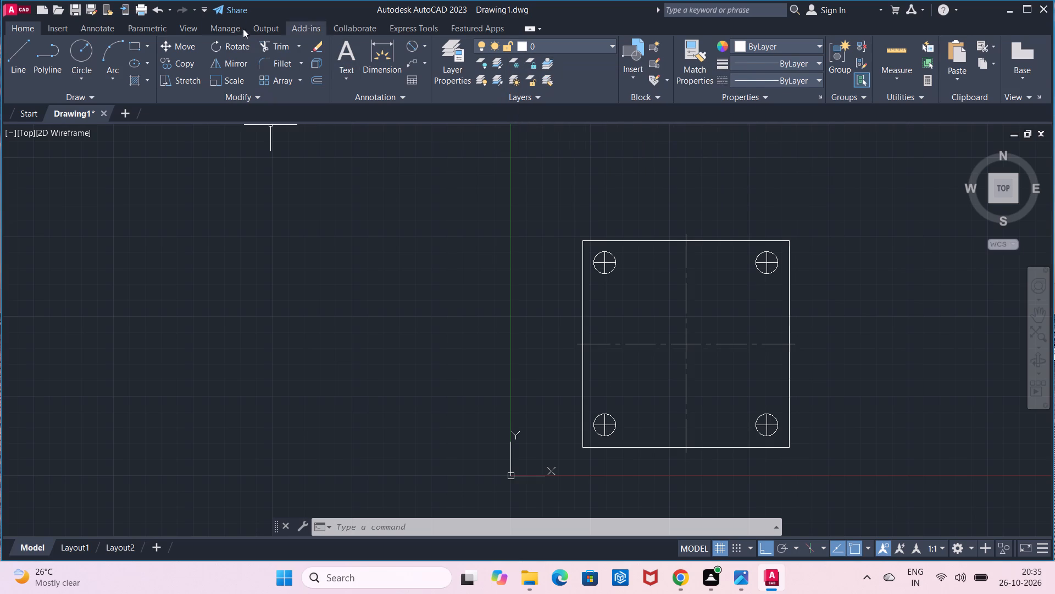
Draw a circle of radius 20 centred on the intersection of the two centrelines in the middle of the plate.
click(90, 48)
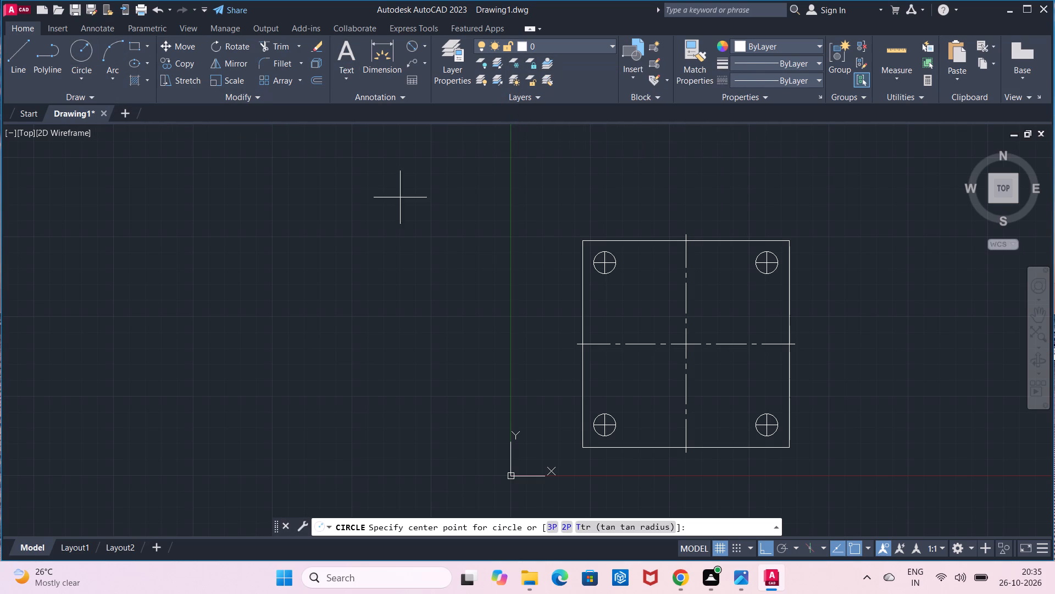
click(682, 344)
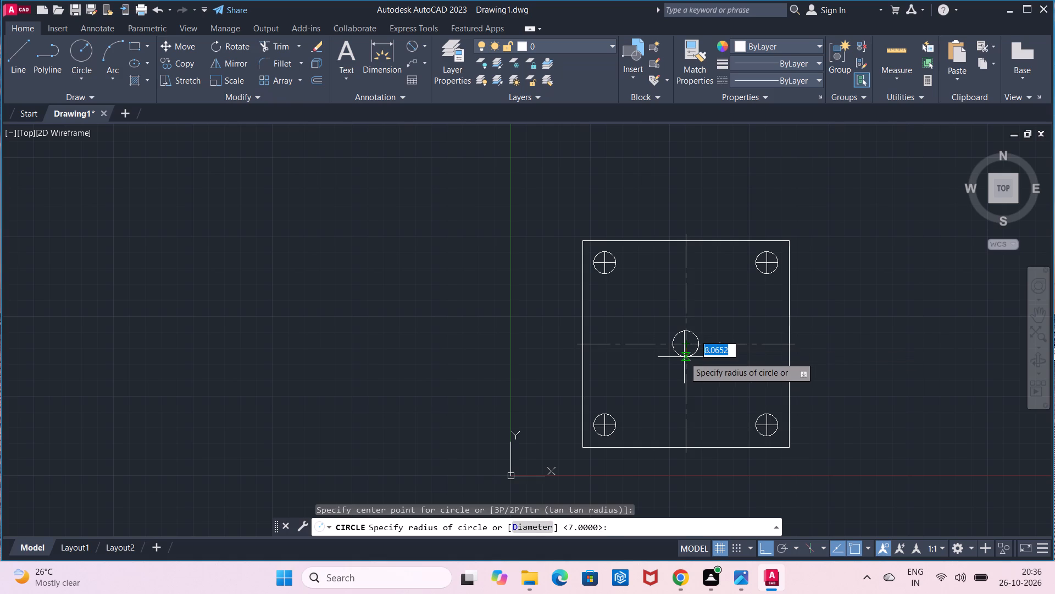
text(20)
key(Return)
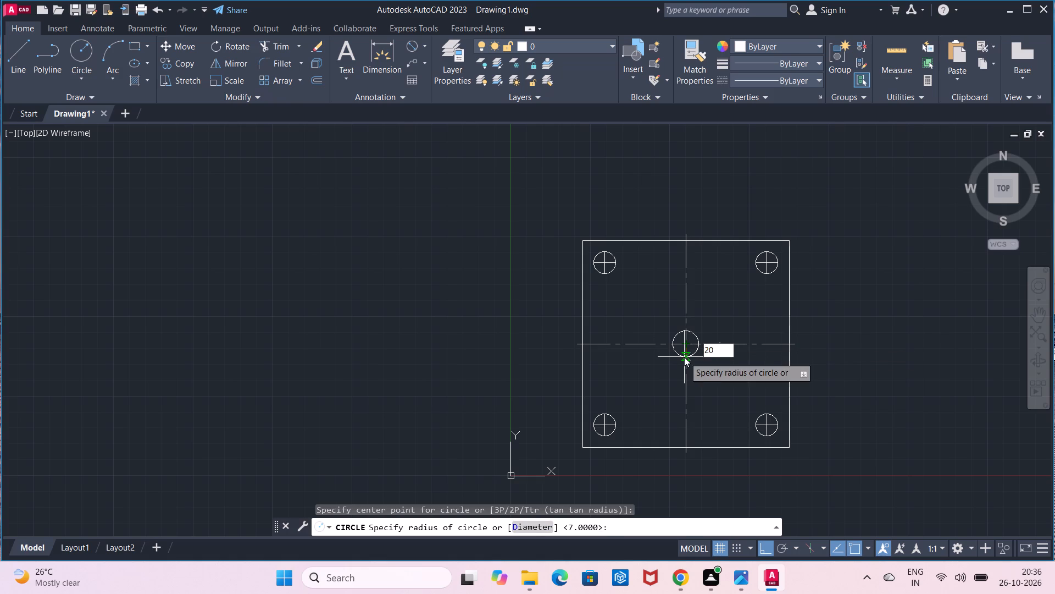
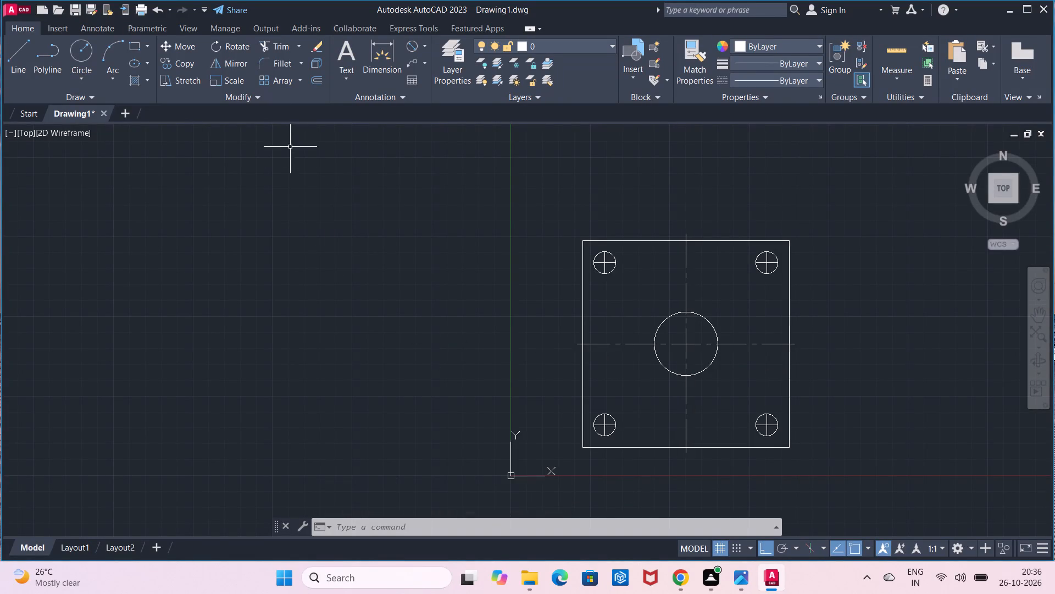
Draw a circle of radius 28 centred on the intersection of the centrelines, concentric with the radius-20 circle.
click(83, 58)
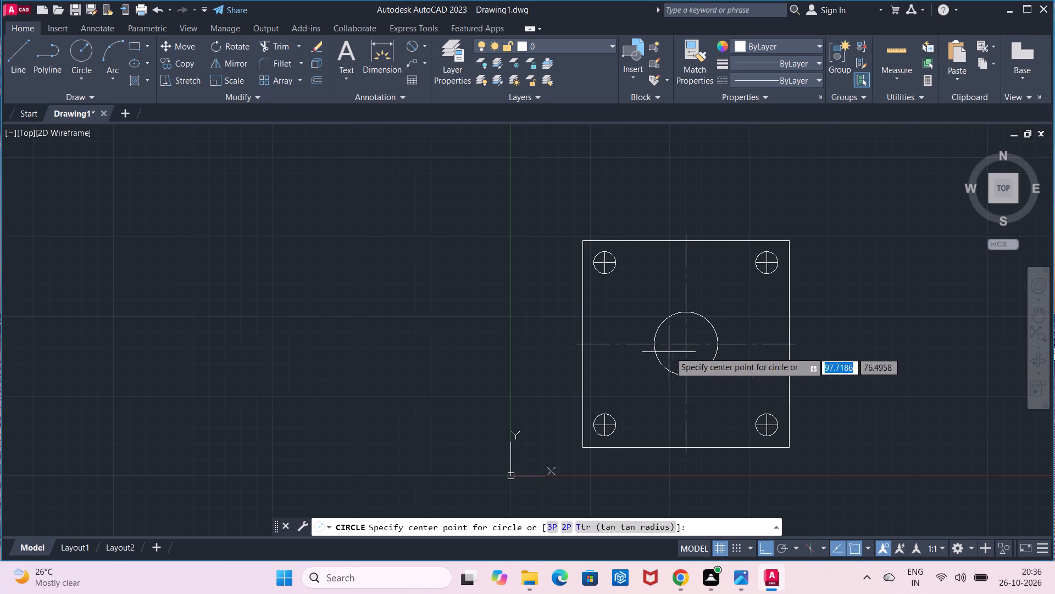
click(685, 347)
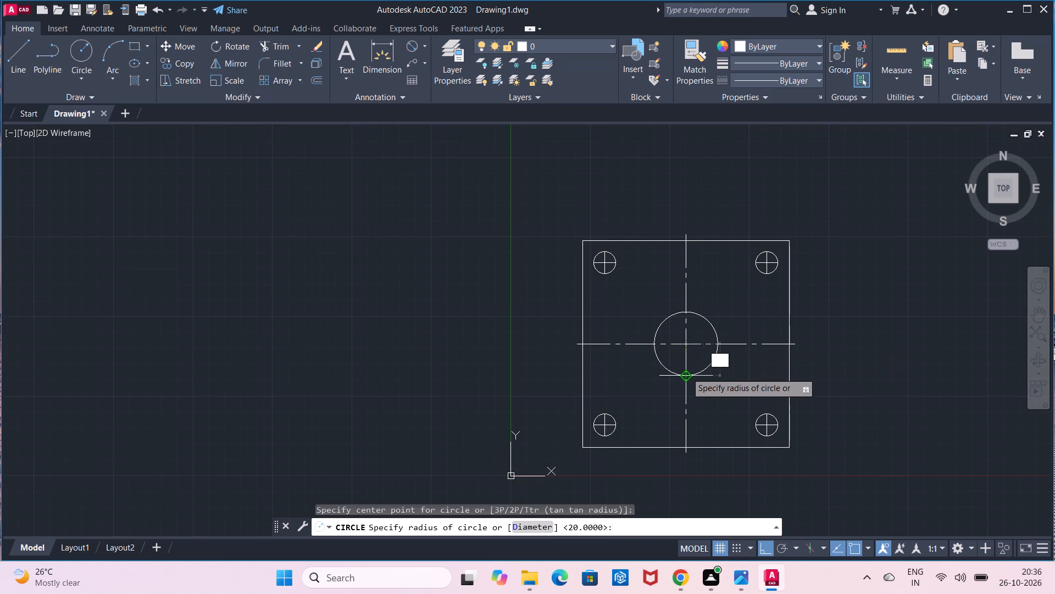
text(28)
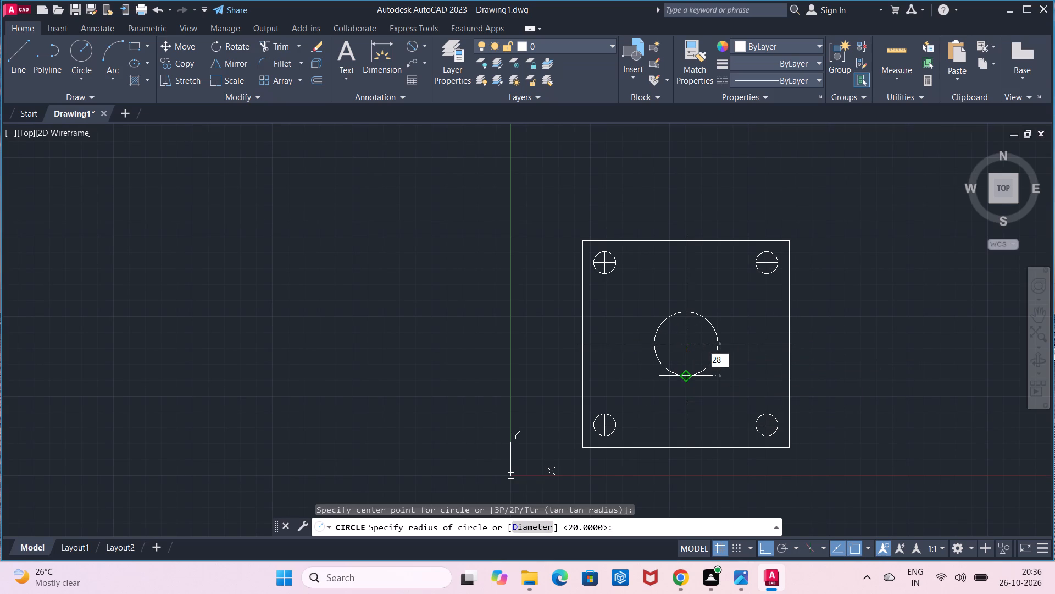
key(Return)
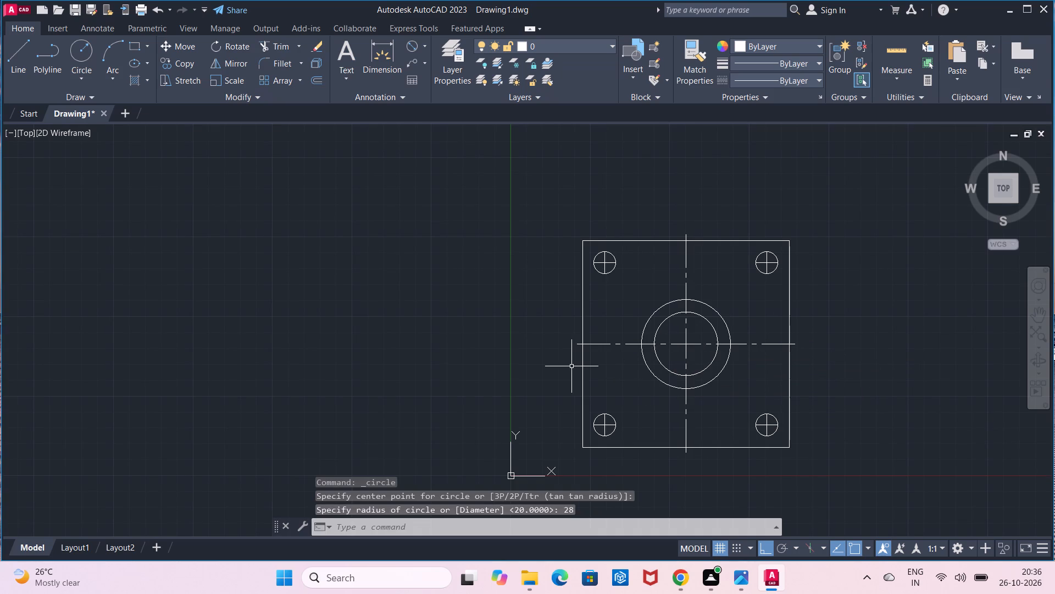
Draw a circle of radius 50 centred on the same centreline intersection in the middle of the plate.
click(85, 58)
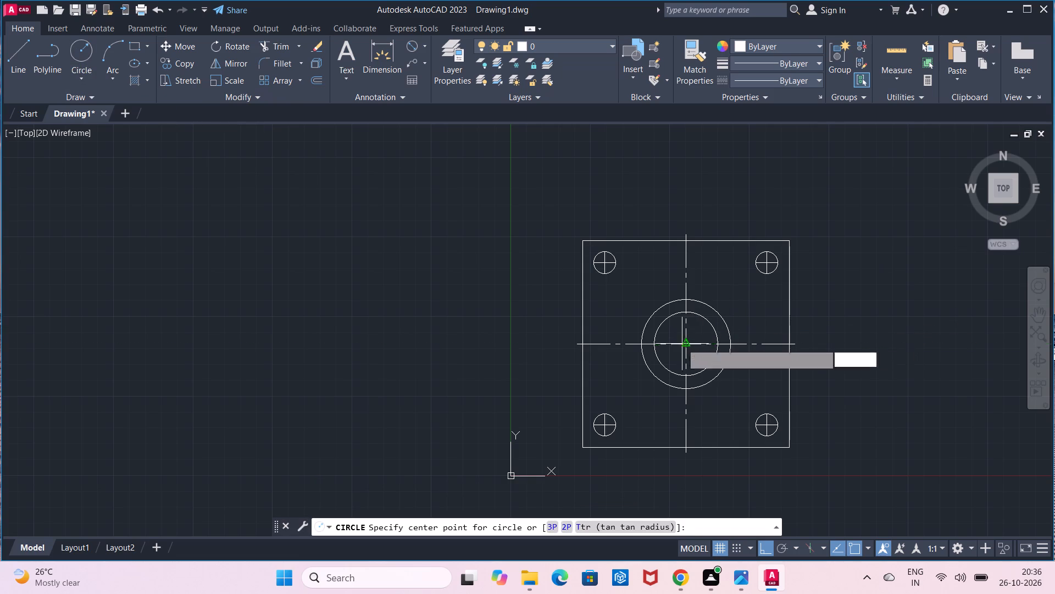
click(683, 344)
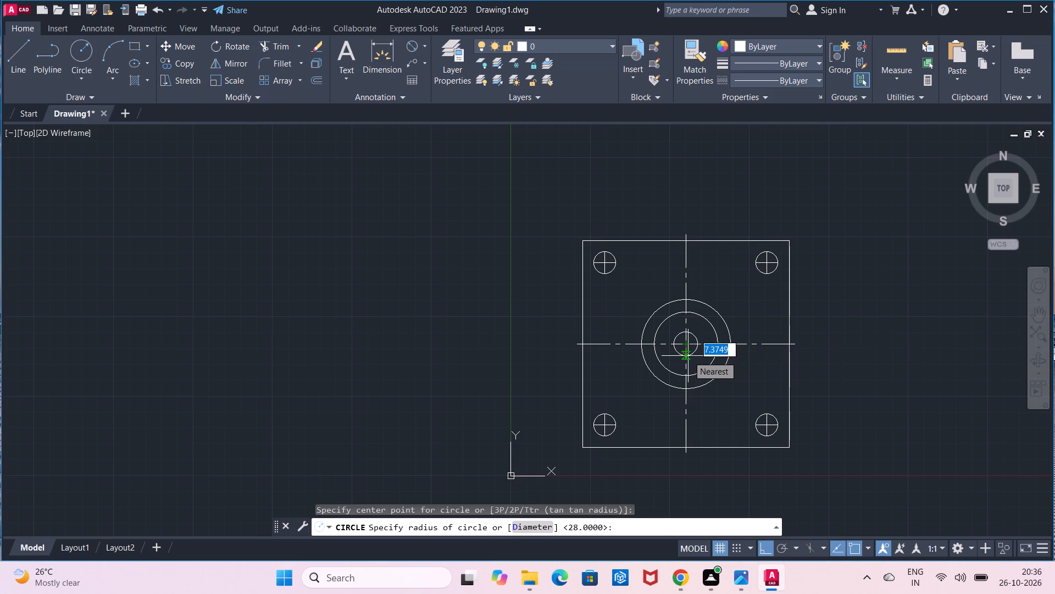
text(50)
key(Return)
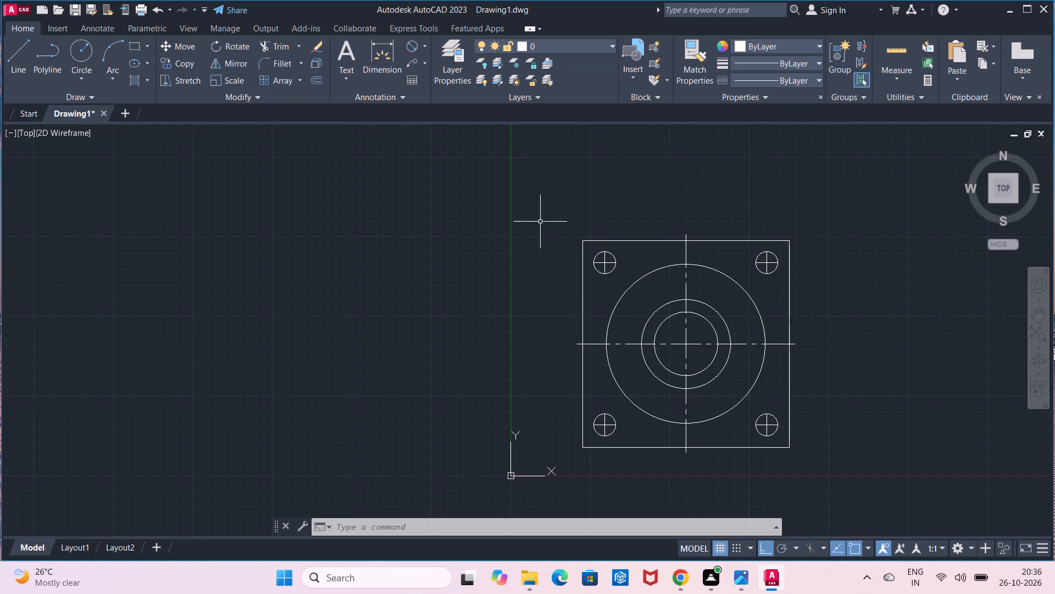
Draw a horizontal line 130 units long above the plate, starting in line with the plate's left edge.
scroll(778, 290, down, 1)
middle_drag(778, 290, 808, 332)
scroll(808, 332, down, 1)
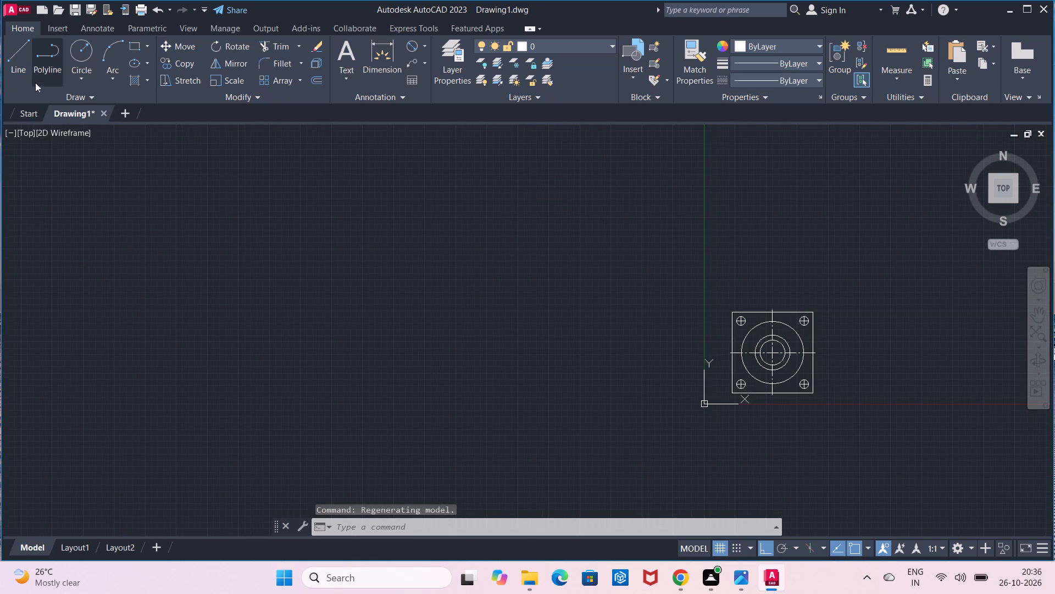
click(25, 70)
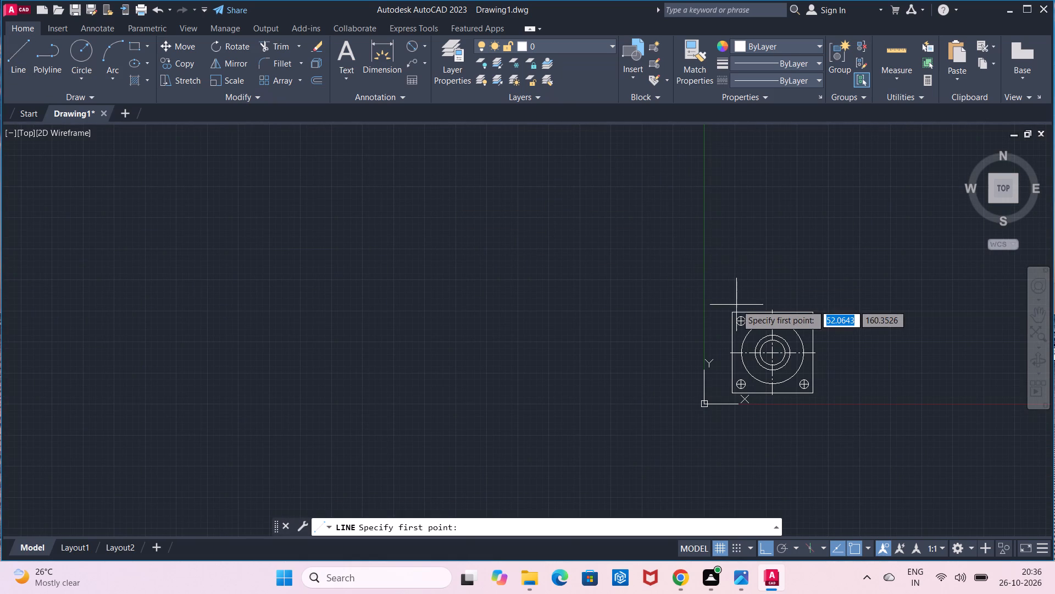
click(735, 284)
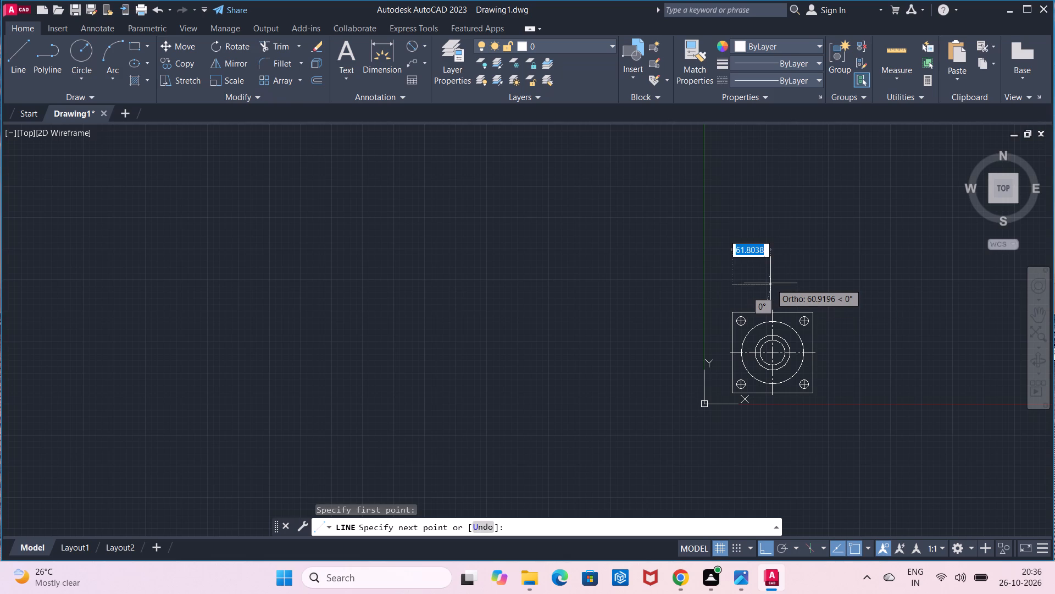
text(13)
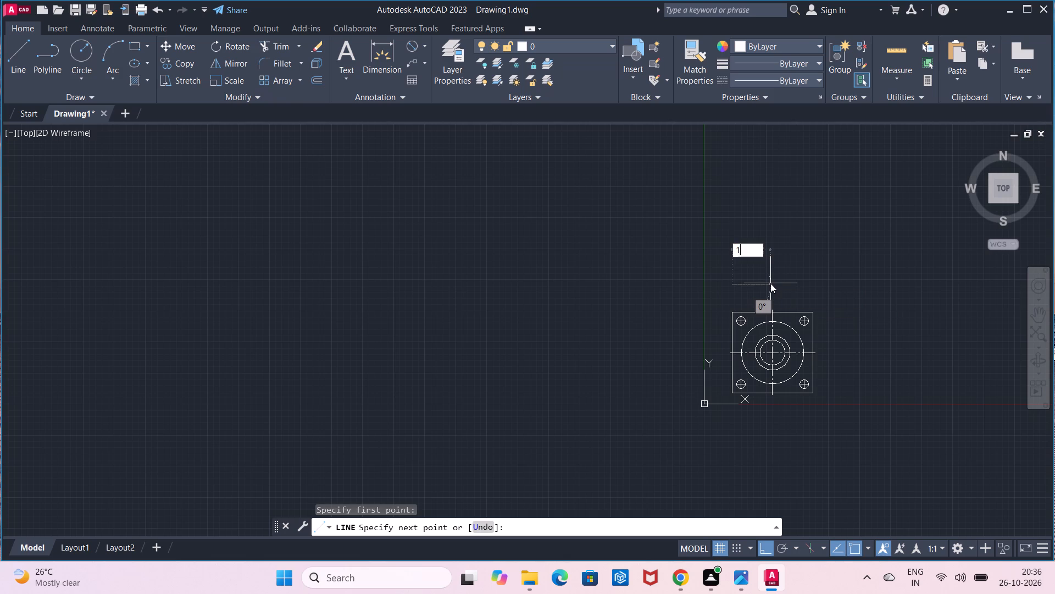
key(0)
key(Return)
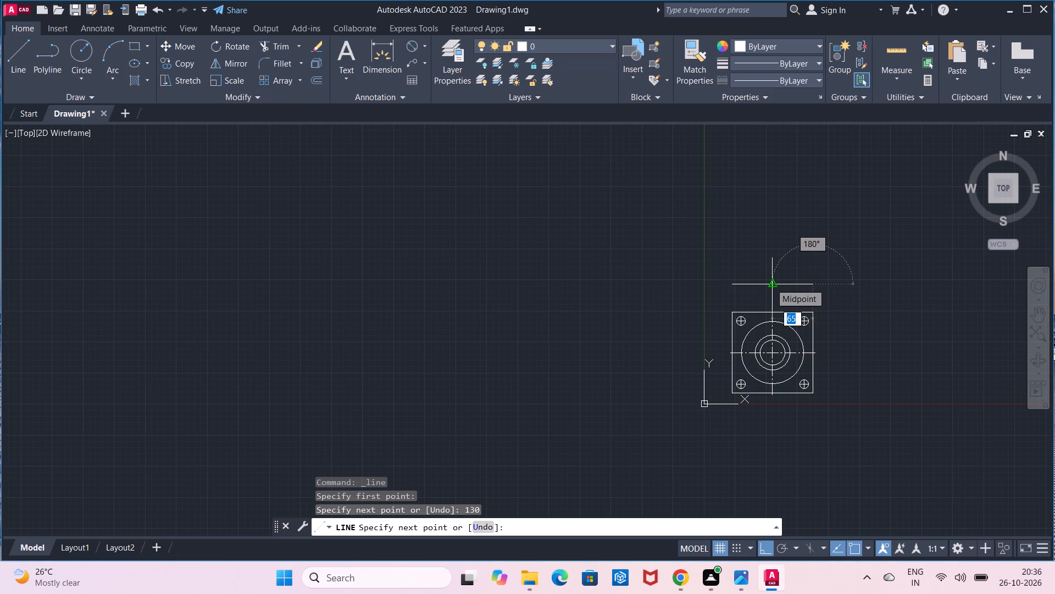
key(Escape)
Draw a vertical line 15 units upward from the left end of the 130-unit line above the plate.
scroll(770, 283, up, 1)
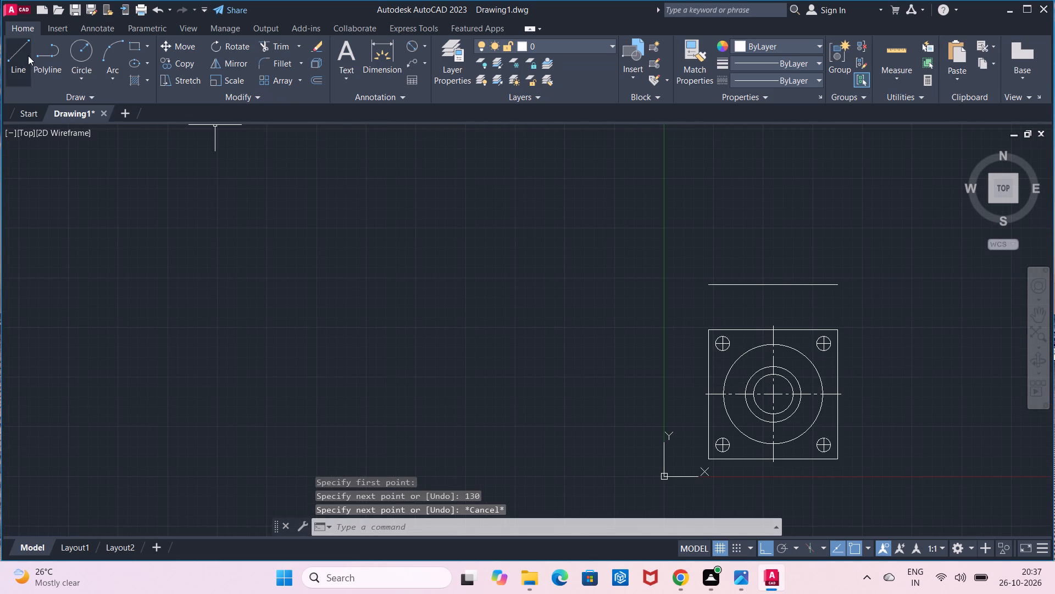
click(28, 56)
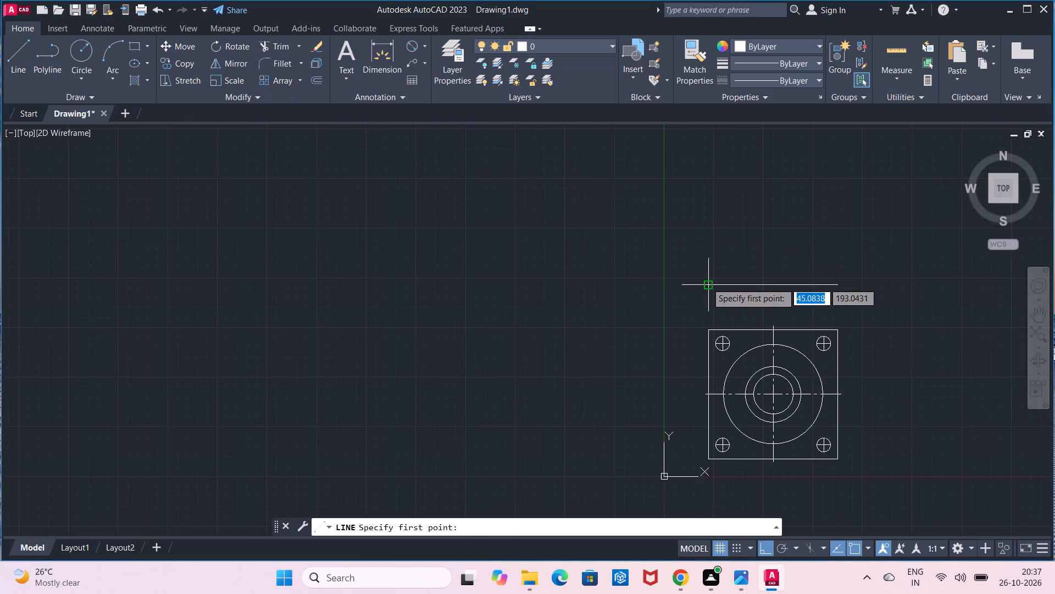
click(707, 283)
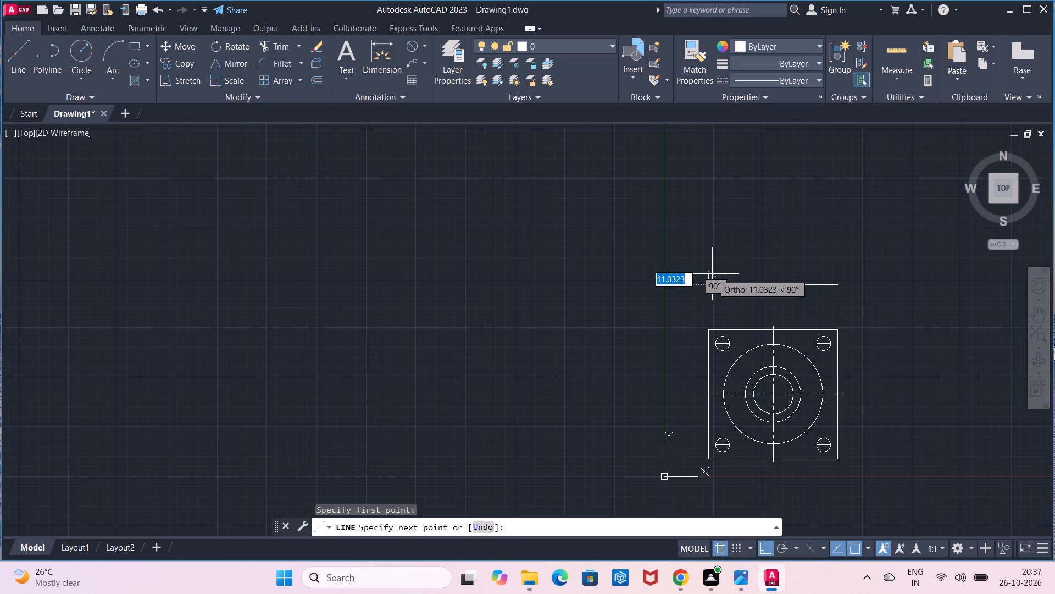
text(15)
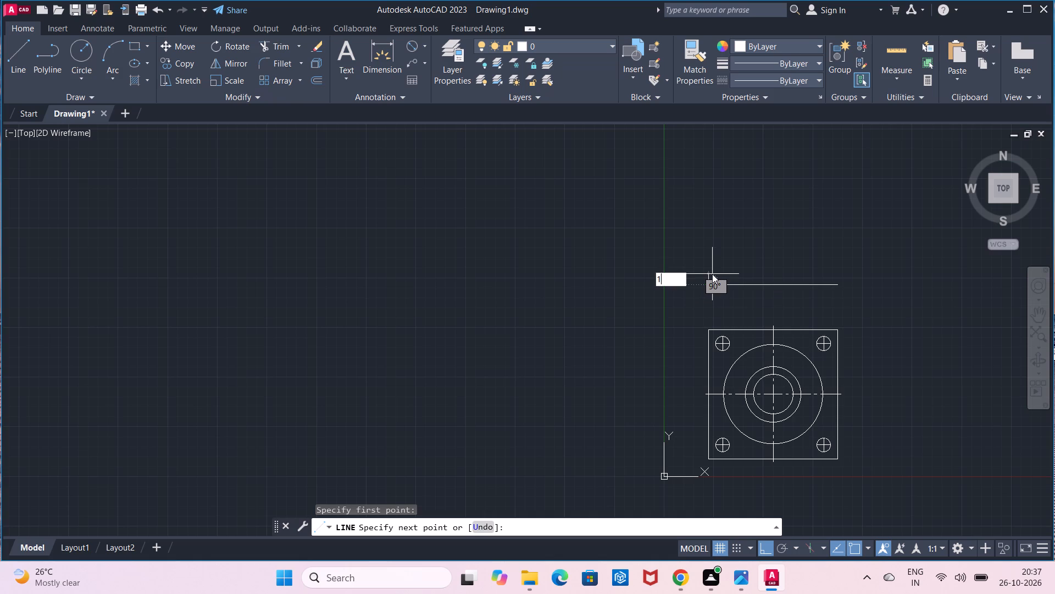
key(Return)
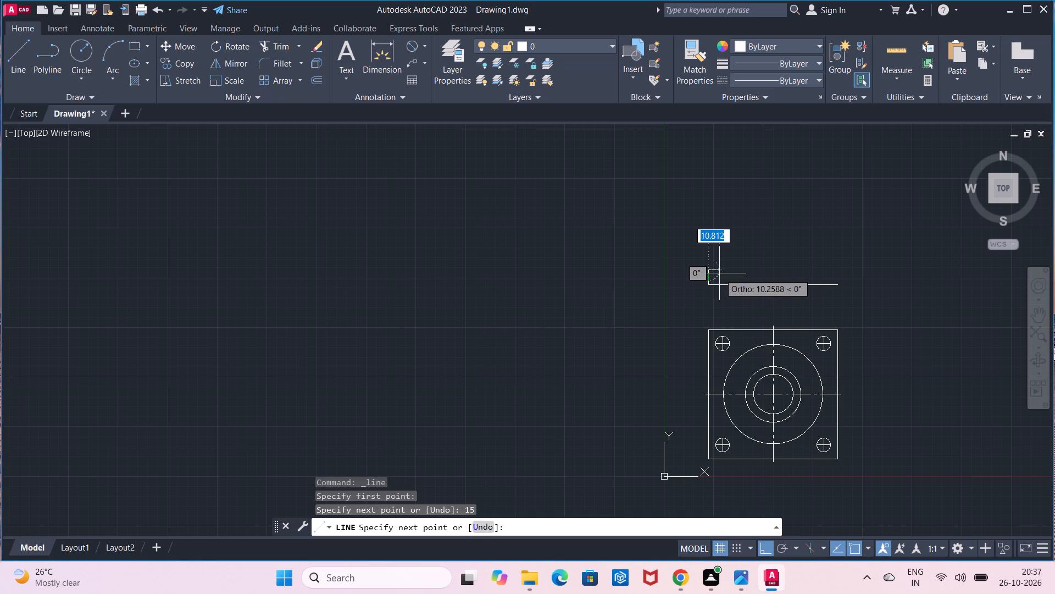
key(Escape)
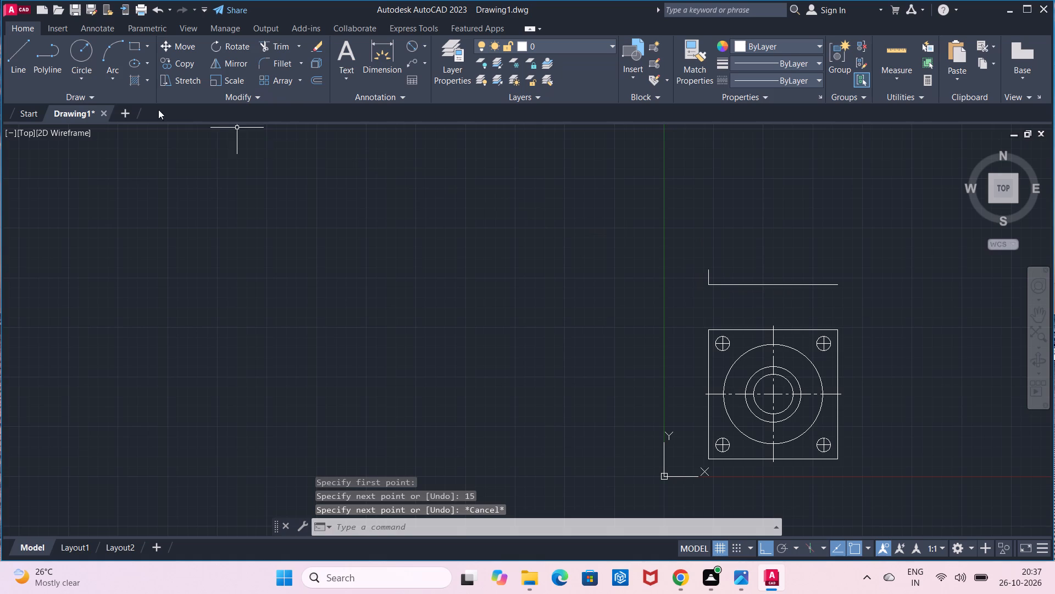
Draw a vertical line 15 units upward from the right end of the 130-unit line above the plate.
click(27, 73)
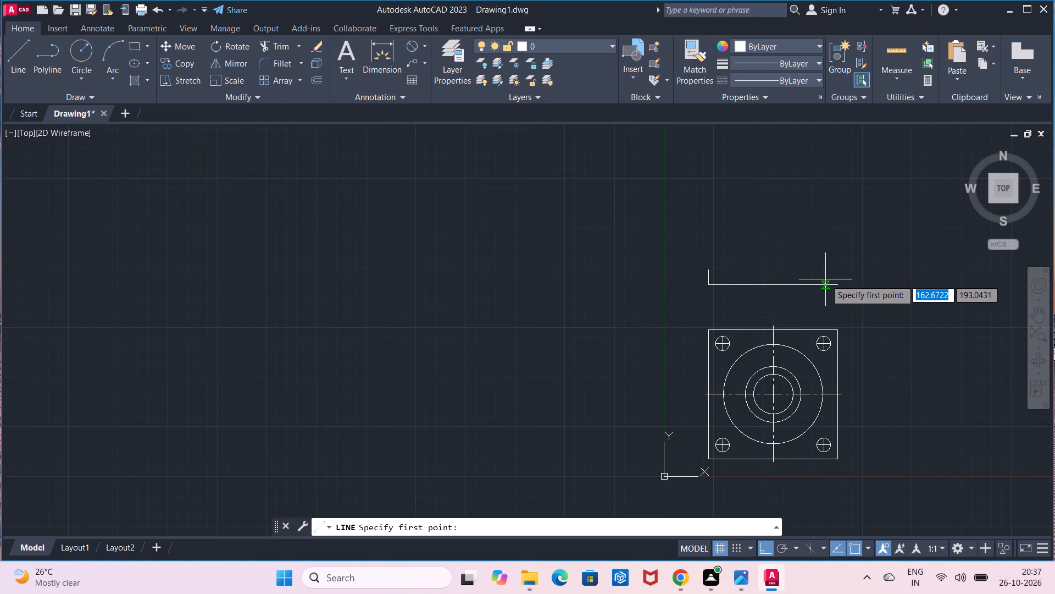
click(834, 283)
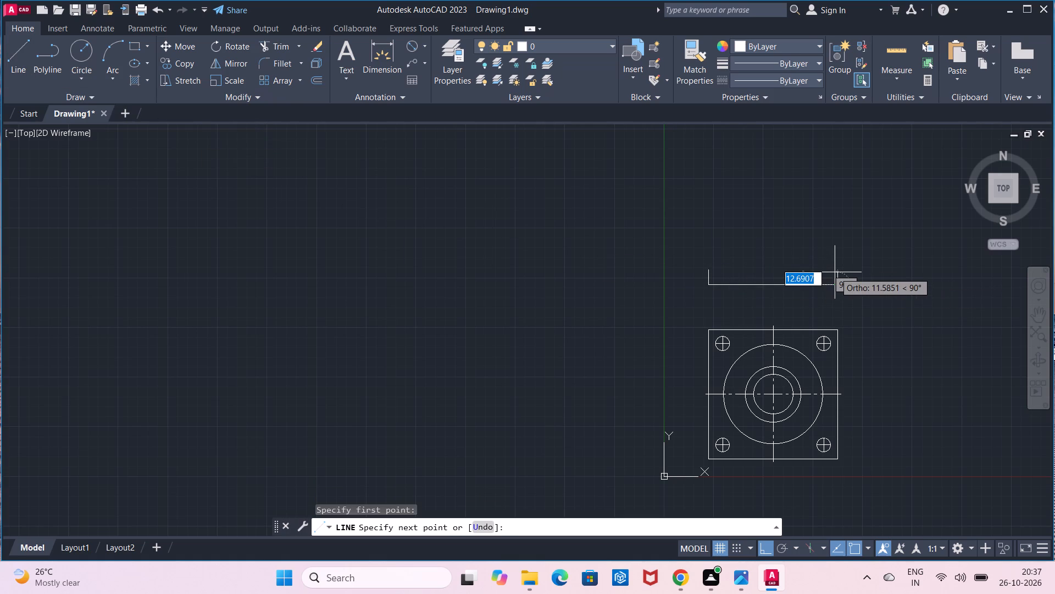
text(15)
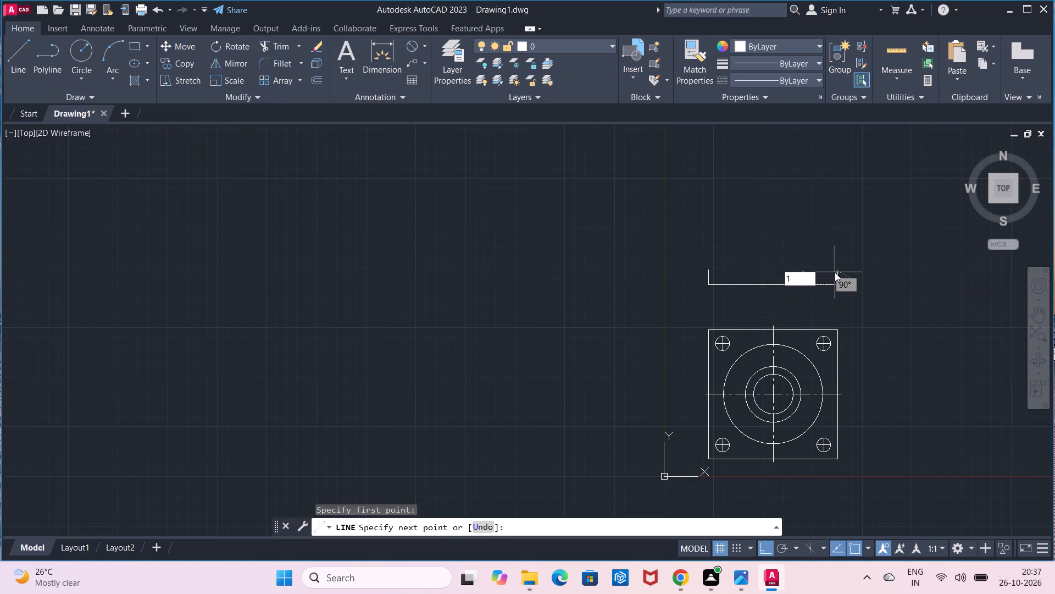
key(Return)
key(Escape)
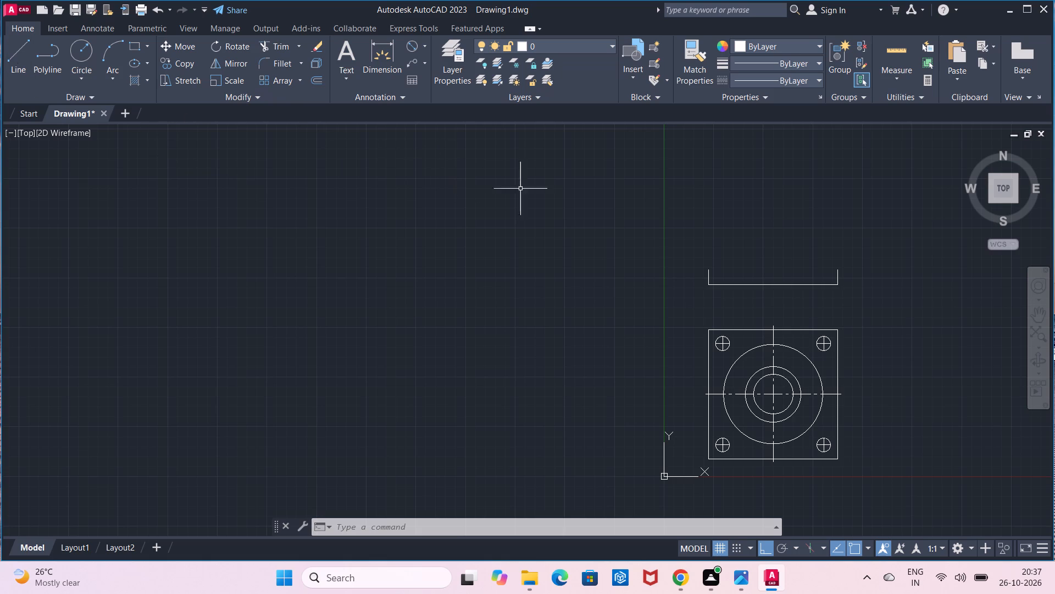
Check the horizontal gap between the plate's left edge and the radius-50 circle with a temporary linear dimension.
click(423, 52)
click(446, 76)
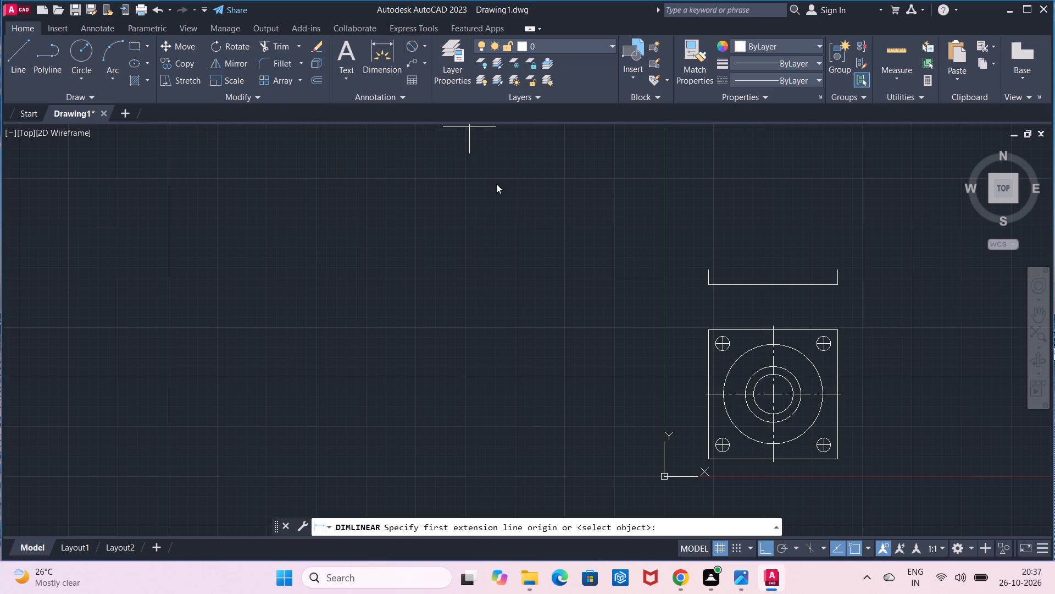
click(711, 392)
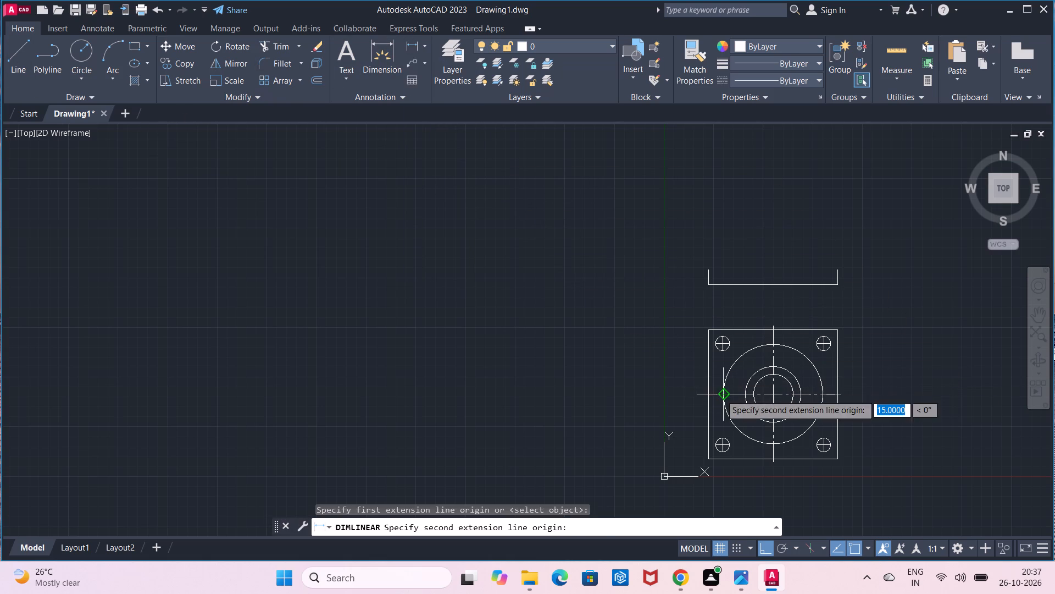
click(720, 394)
scroll(720, 391, up, 3)
scroll(720, 391, down, 1)
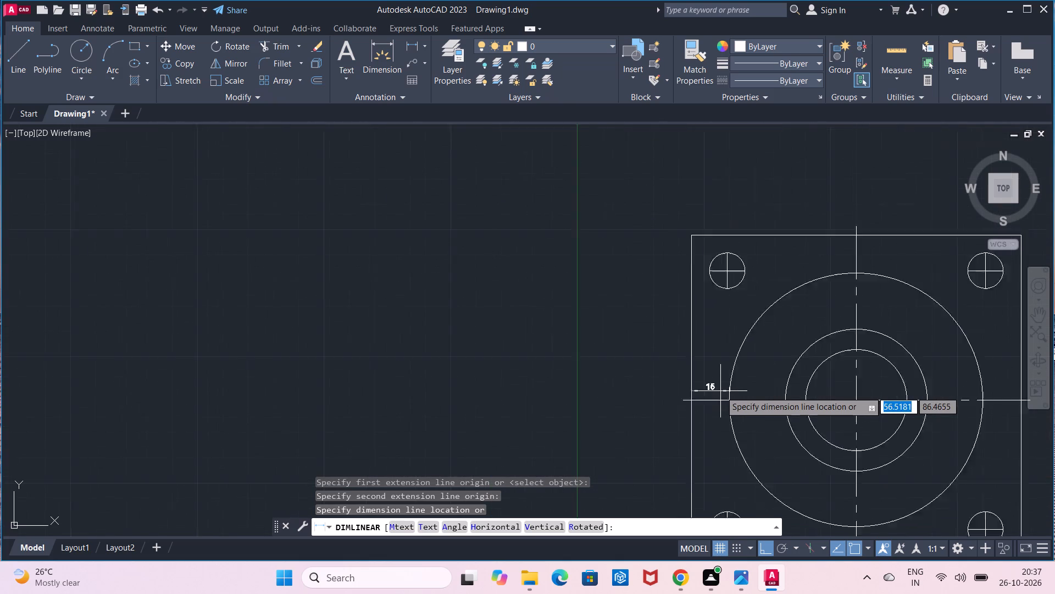
scroll(720, 391, down, 1)
key(Escape)
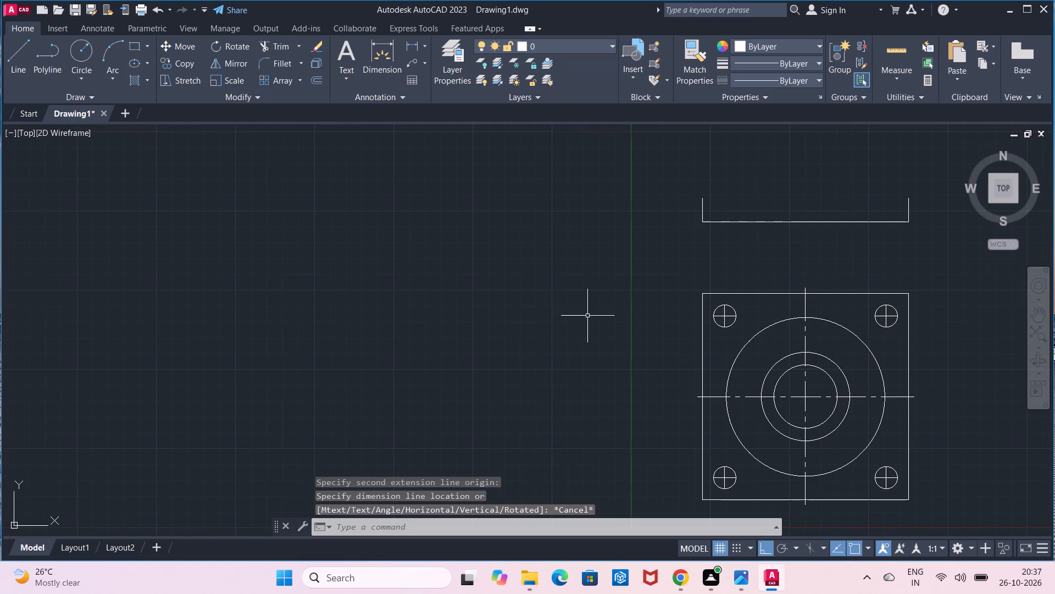
Draw a horizontal line 15 units inward from the top of the left vertical line in the view above the plate.
click(22, 63)
click(704, 200)
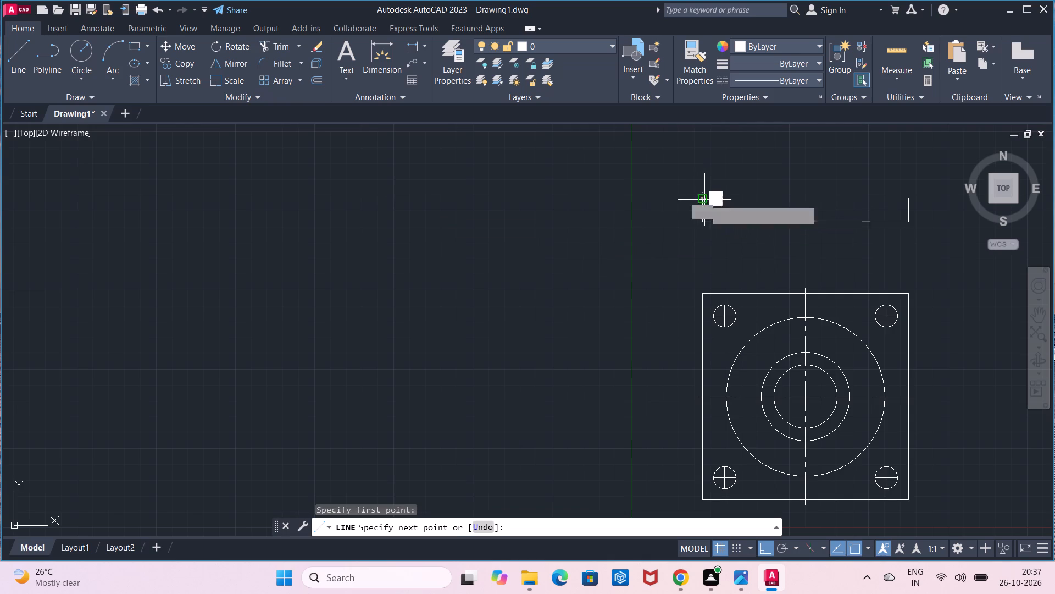
text(15)
key(Return)
key(Escape)
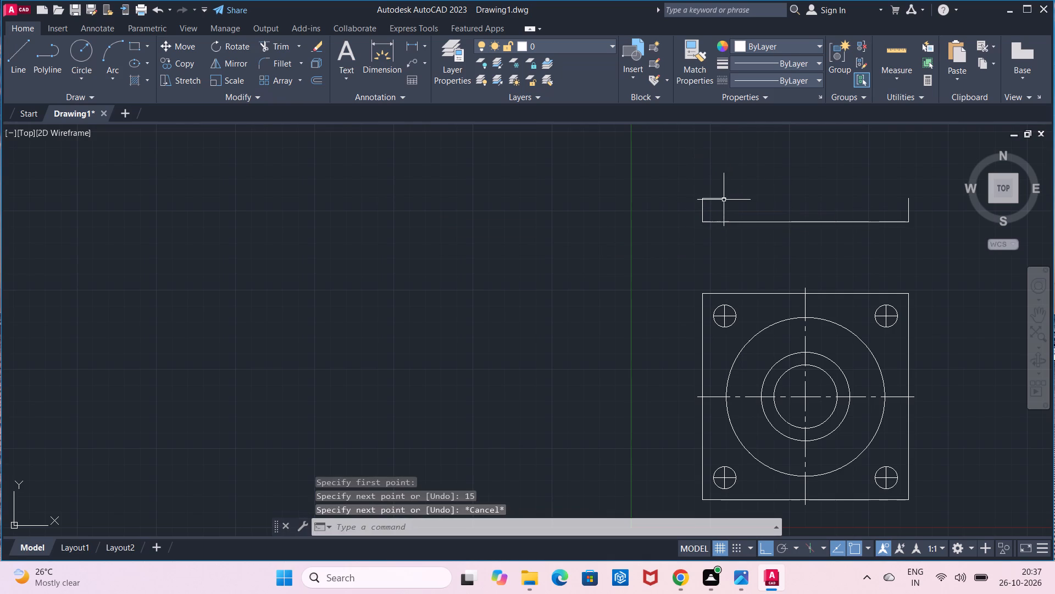
Draw a horizontal line 15 units inward from the top of the right vertical line in the view above the plate.
click(24, 65)
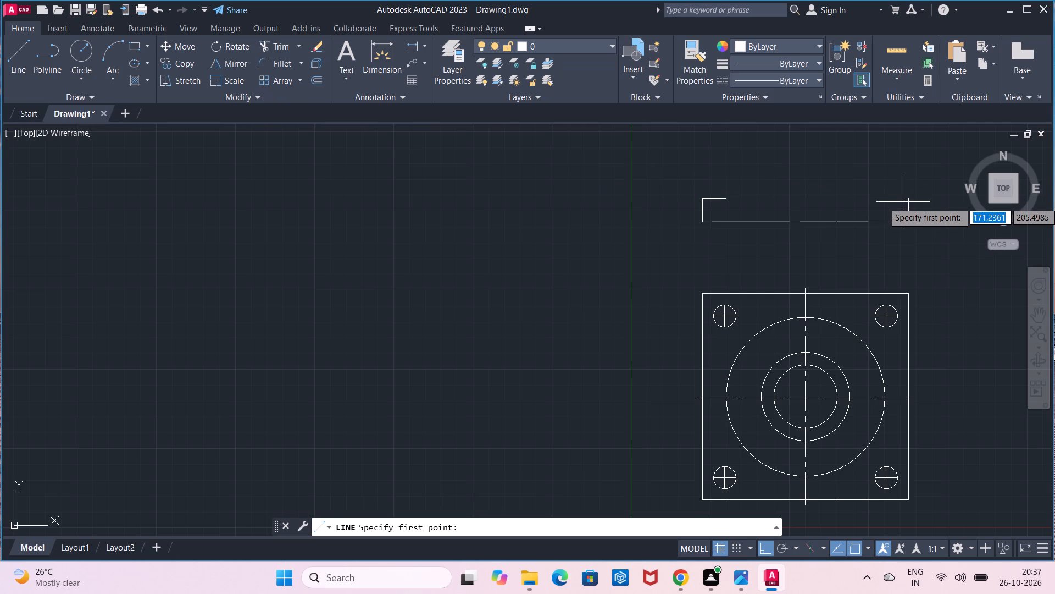
click(907, 202)
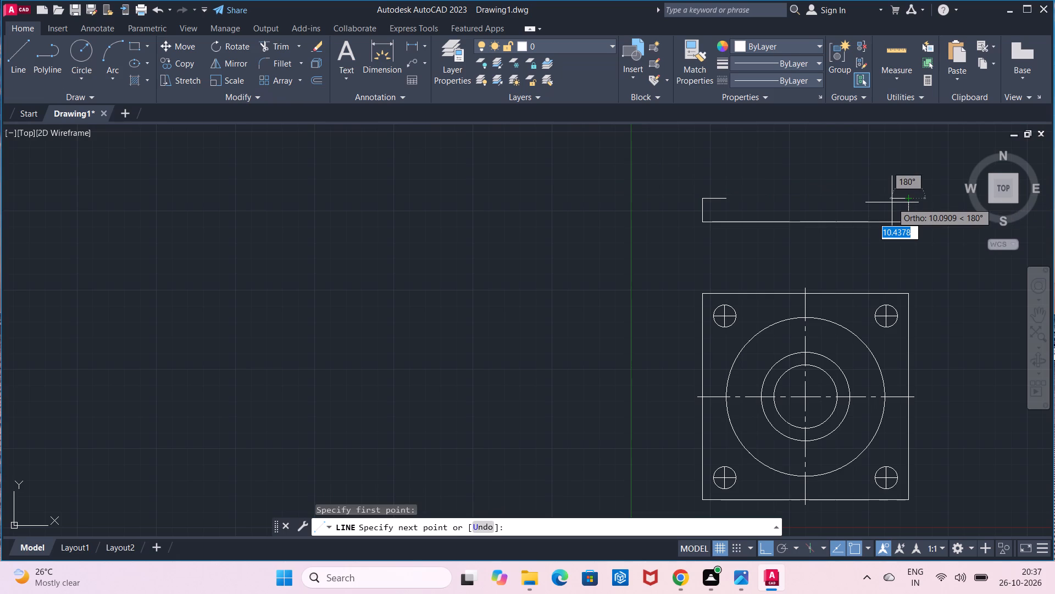
text(15)
key(Return)
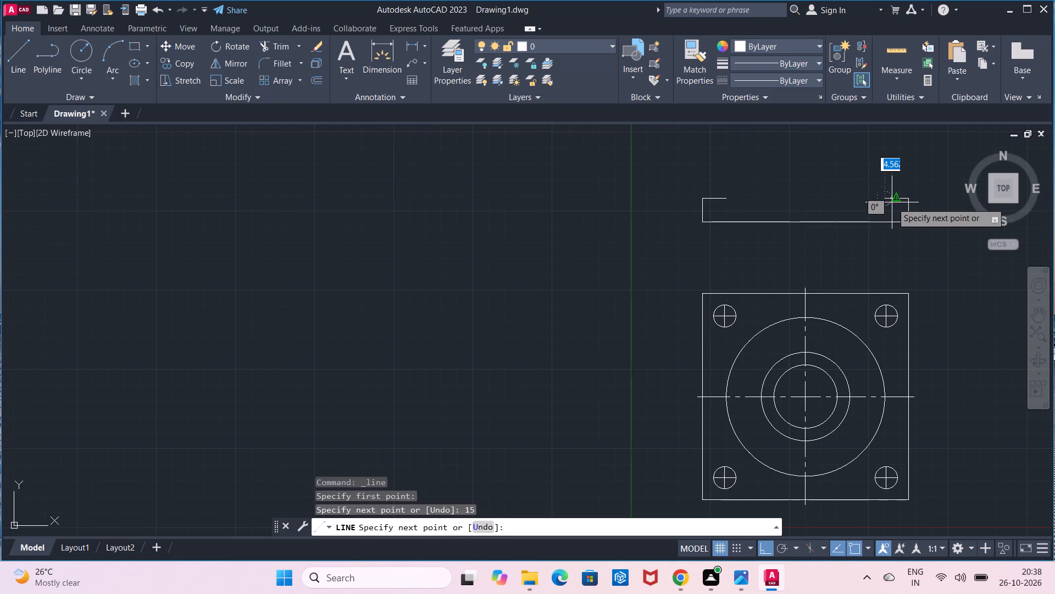
key(Escape)
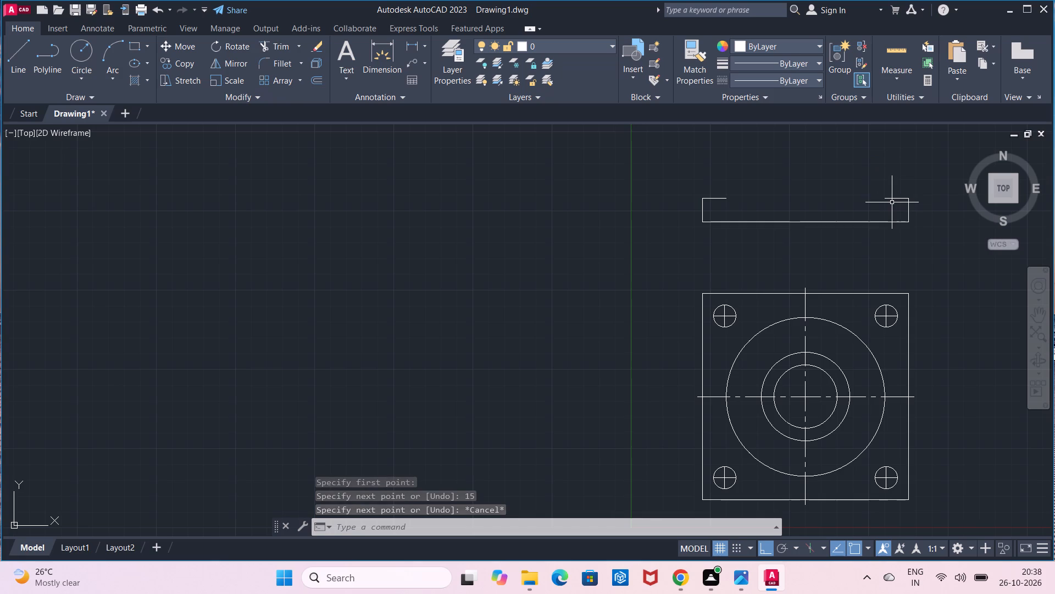
Check the height of the left vertical line in the view above the plate with a temporary linear dimension.
click(414, 45)
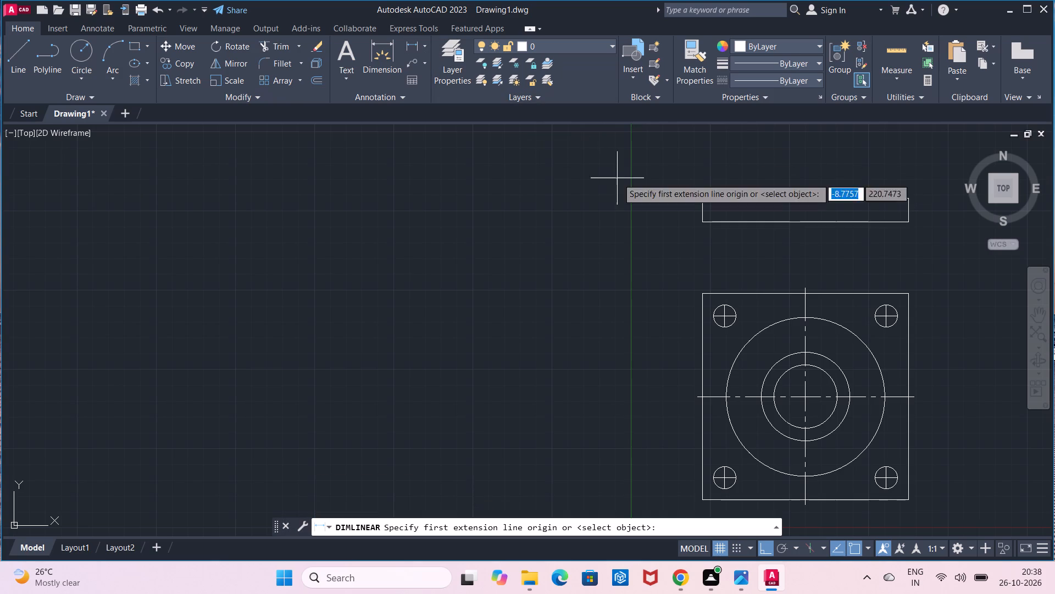
click(702, 196)
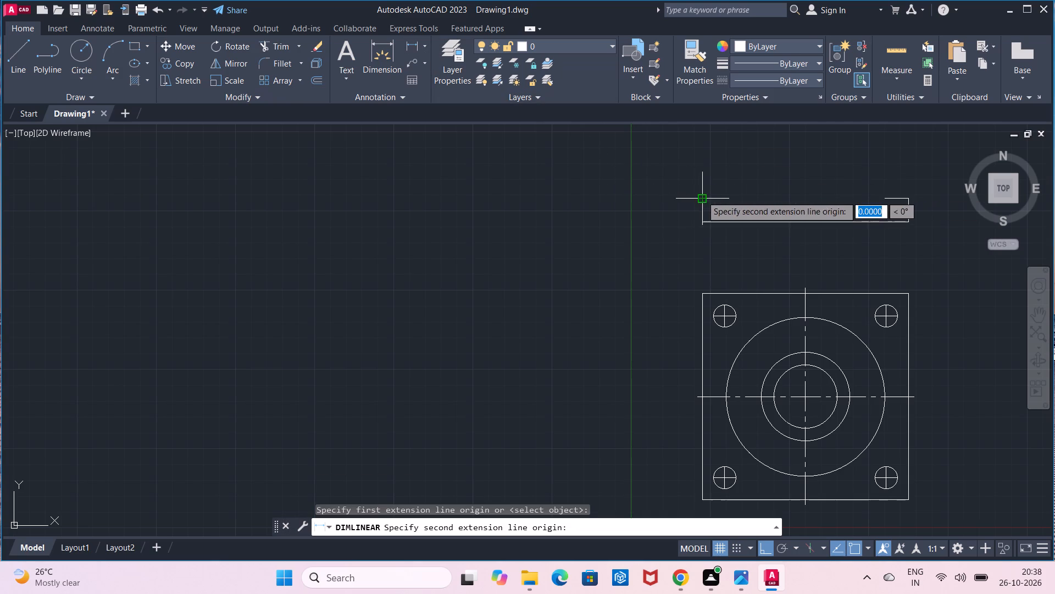
click(708, 222)
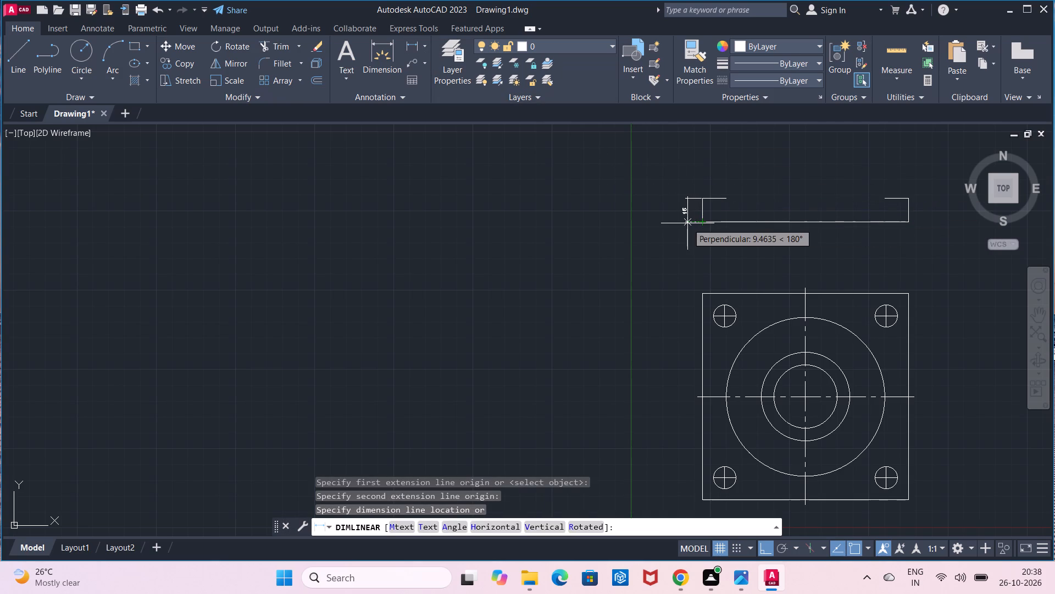
key(Escape)
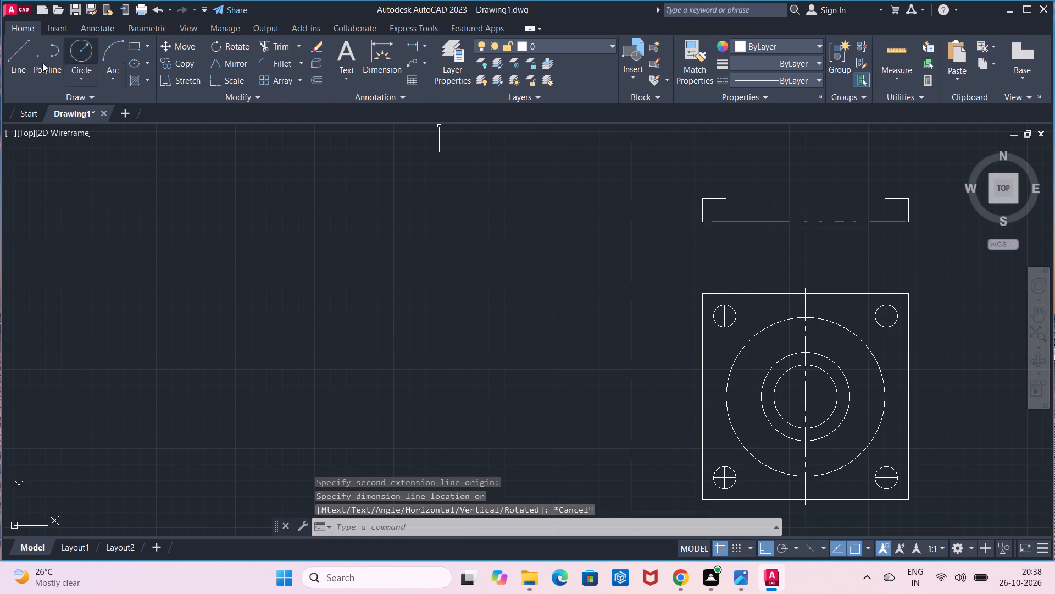
Draw a vertical line 21 units upward from the inner end of the left 15-unit horizontal line in the side view.
click(24, 65)
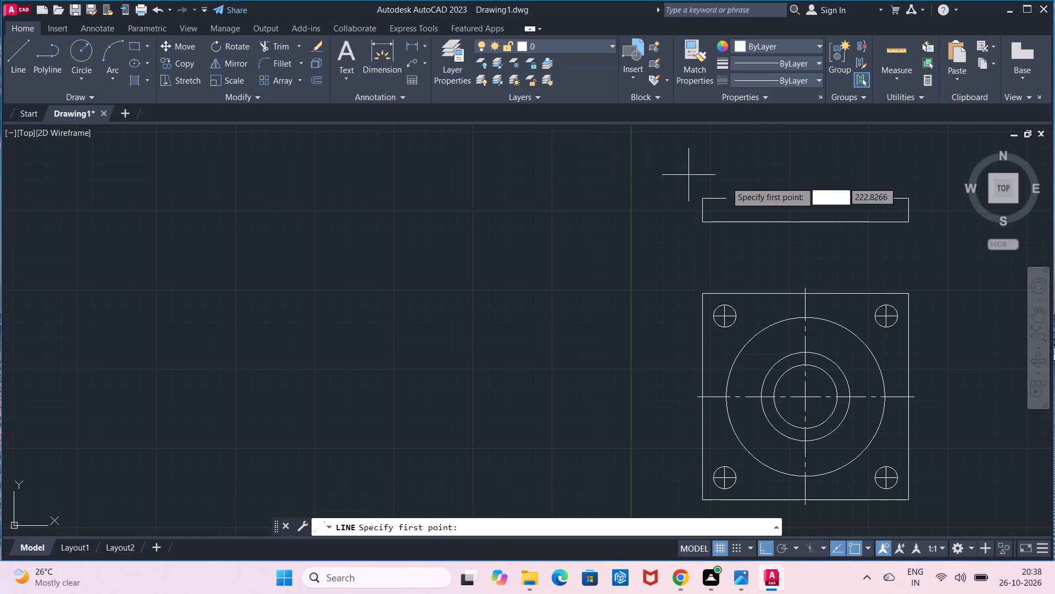
click(726, 194)
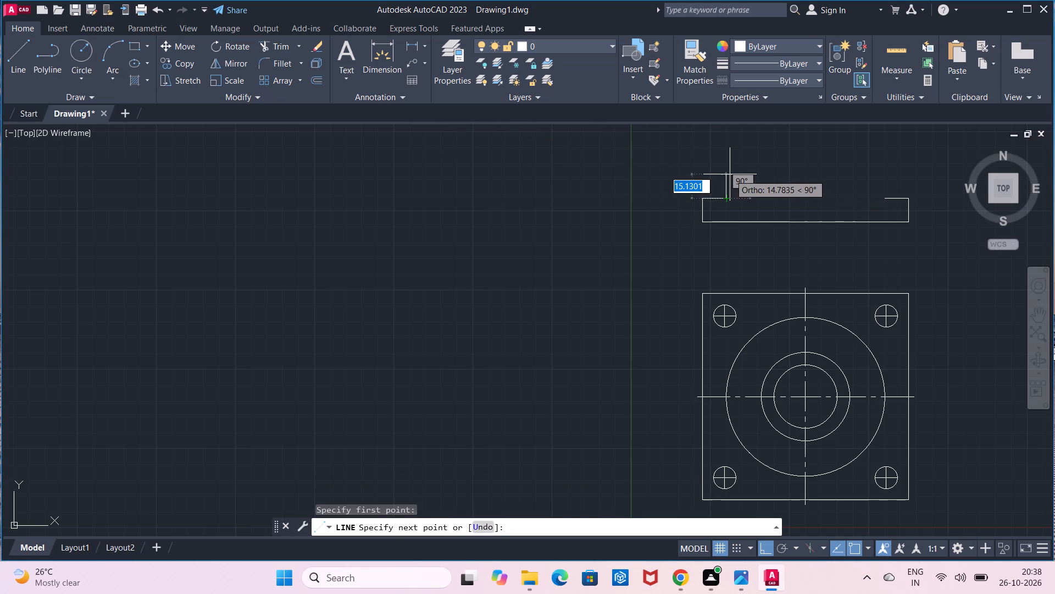
text(21)
key(Return)
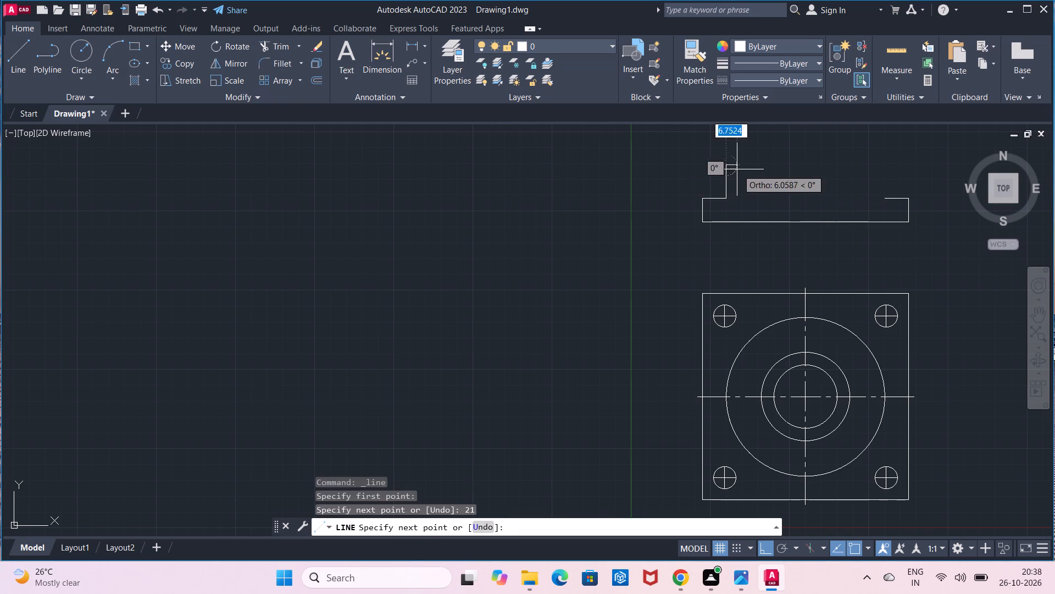
middle_drag(737, 169, 728, 198)
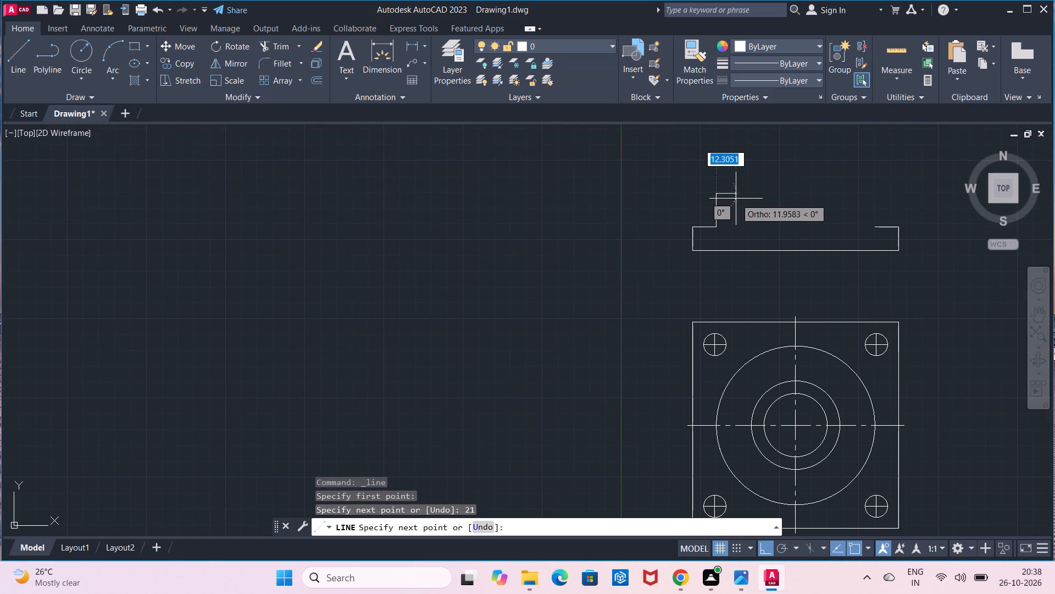
key(Escape)
Draw a vertical line 21 units upward from the inner end of the right 15-unit horizontal line in the side view.
click(13, 67)
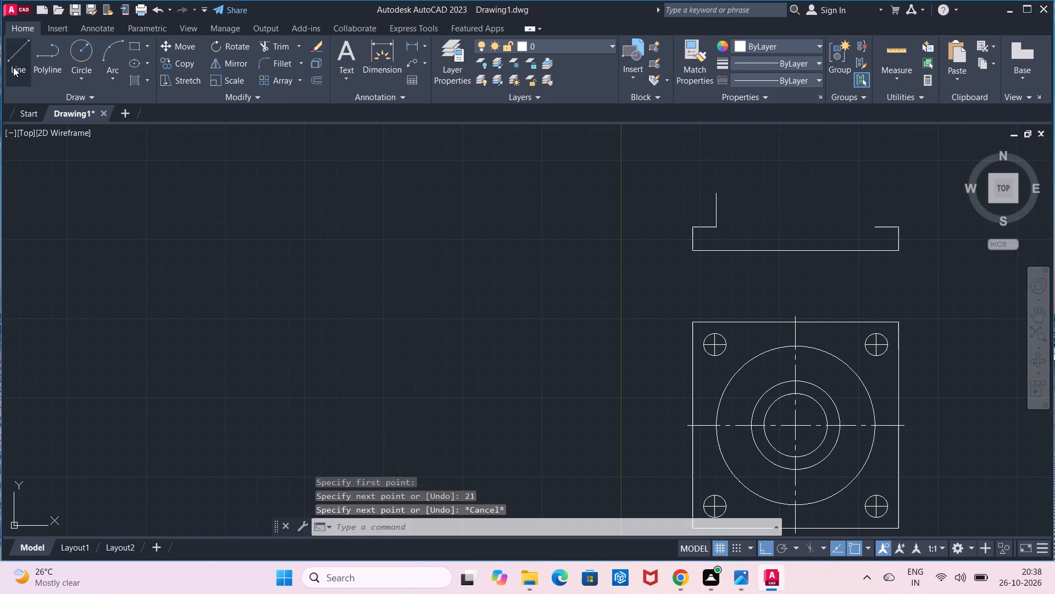
click(873, 227)
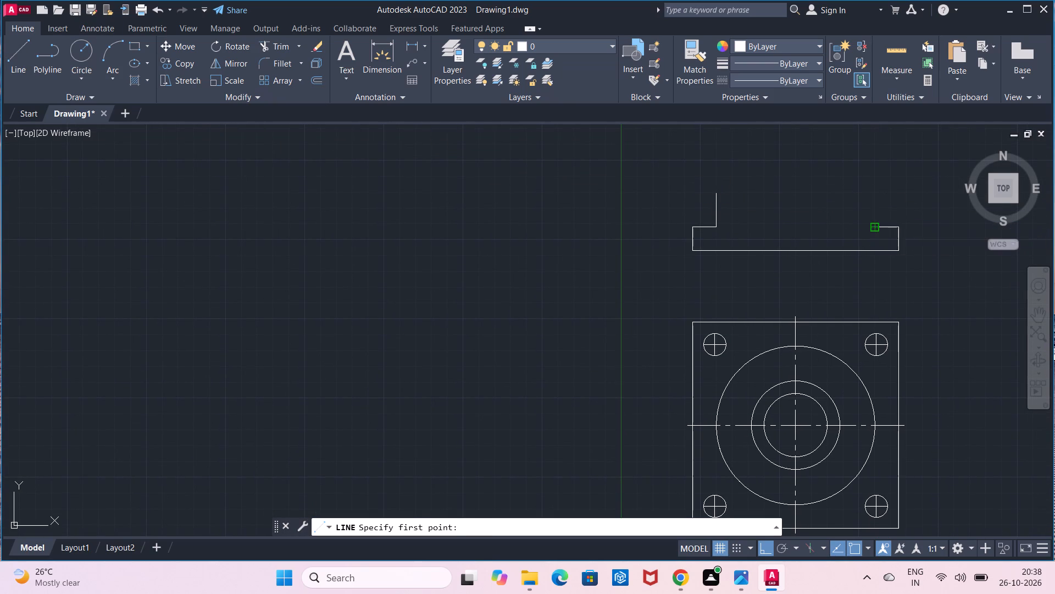
text(21)
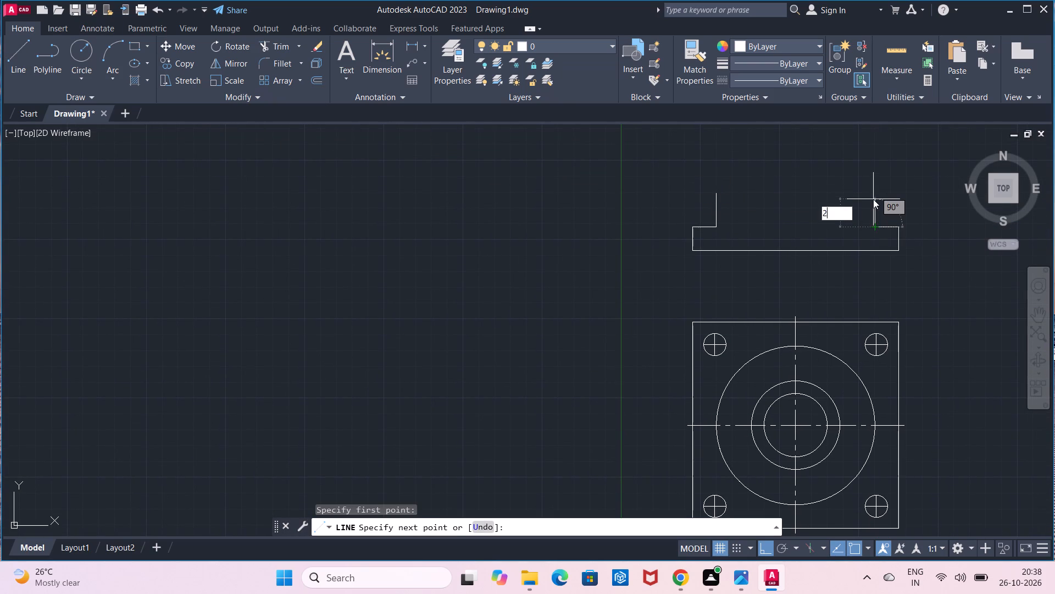
key(Return)
key(Escape)
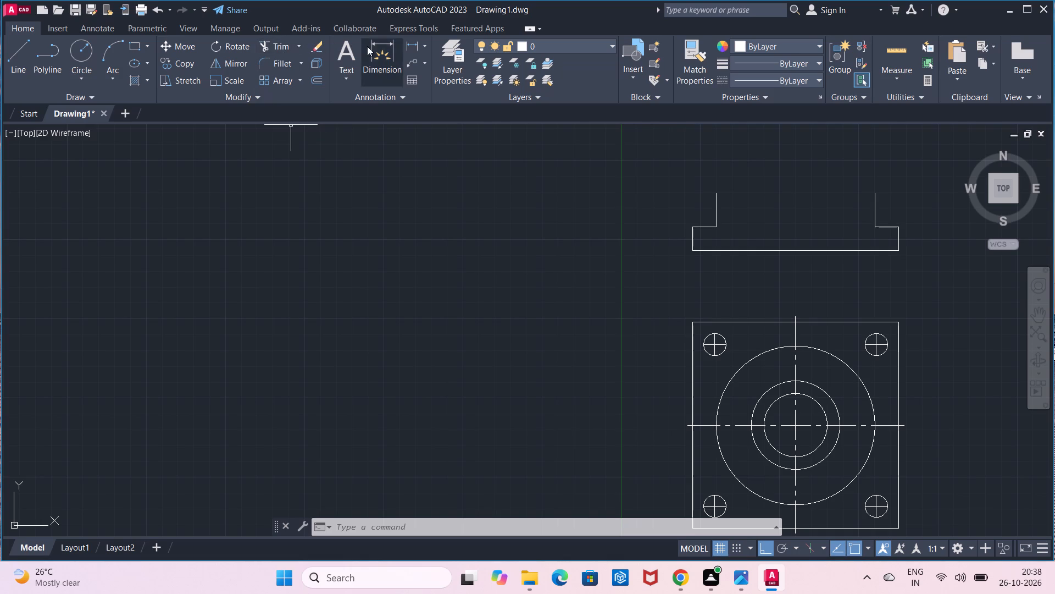
Check the horizontal gap between the left quadrants of the radius-50 and radius-28 circles with a temporary linear dimension.
click(409, 47)
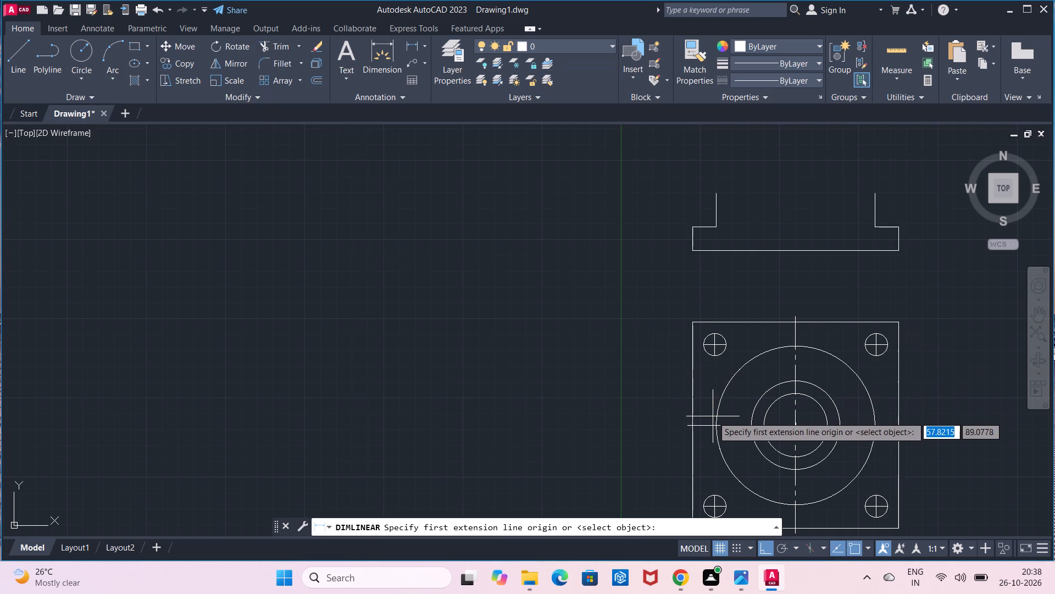
click(714, 425)
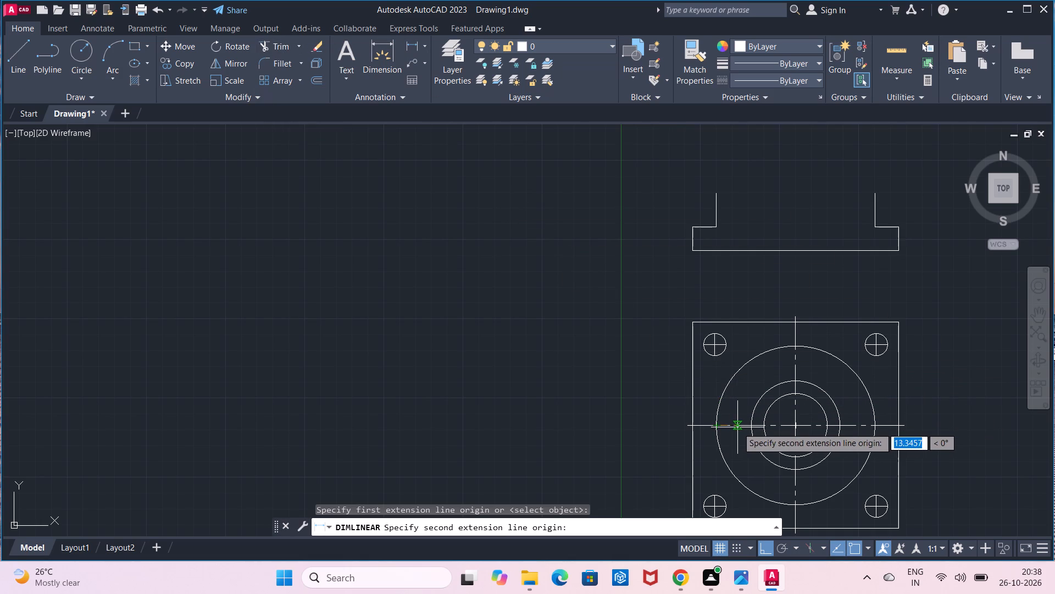
click(750, 427)
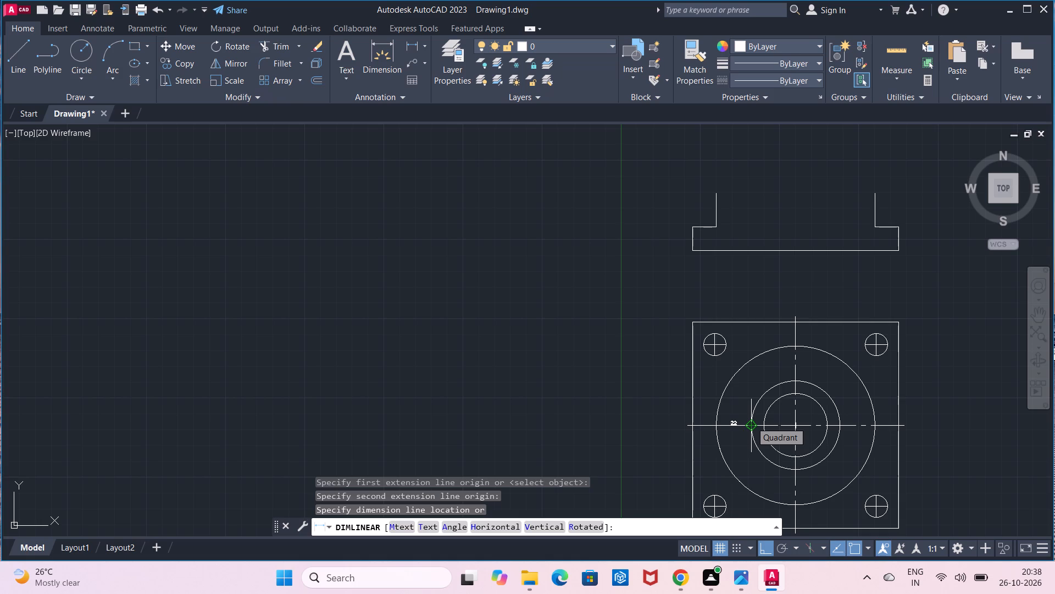
key(Escape)
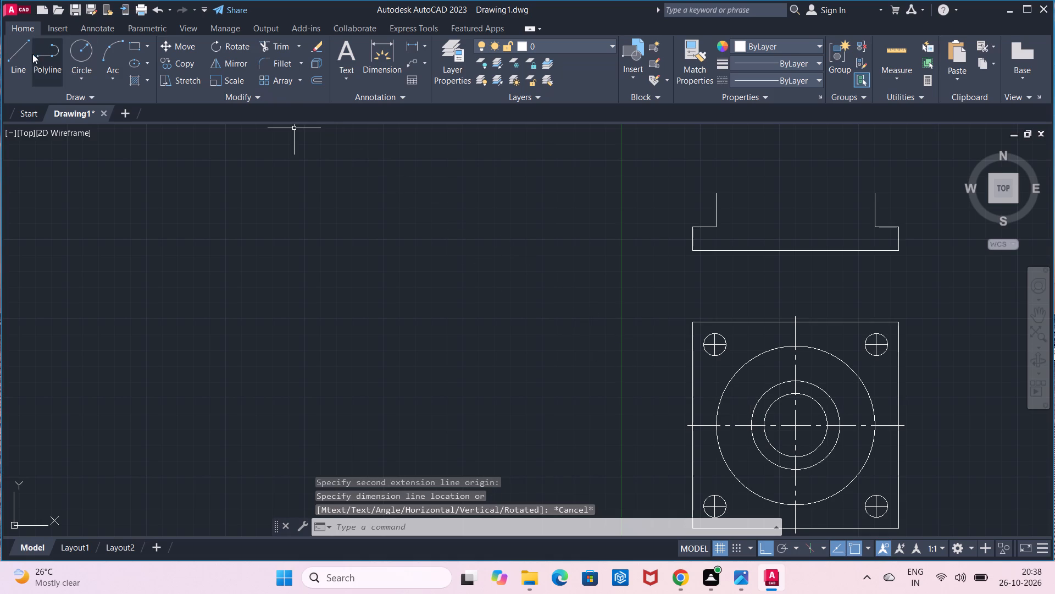
Draw a horizontal line 22 units inward from the top of the left 21-unit vertical line in the side view.
click(22, 57)
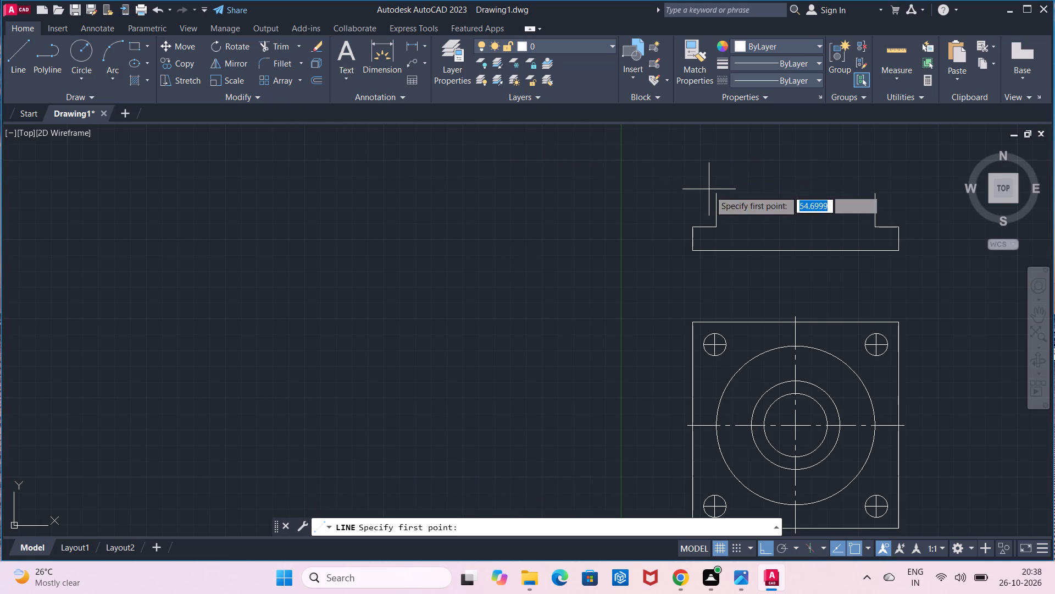
click(713, 194)
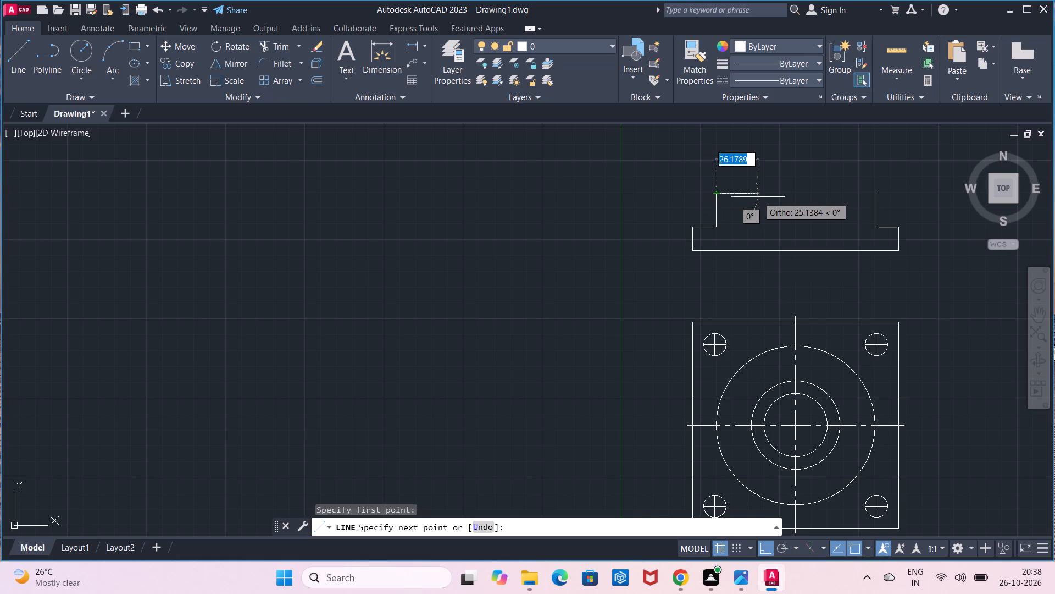
text(22)
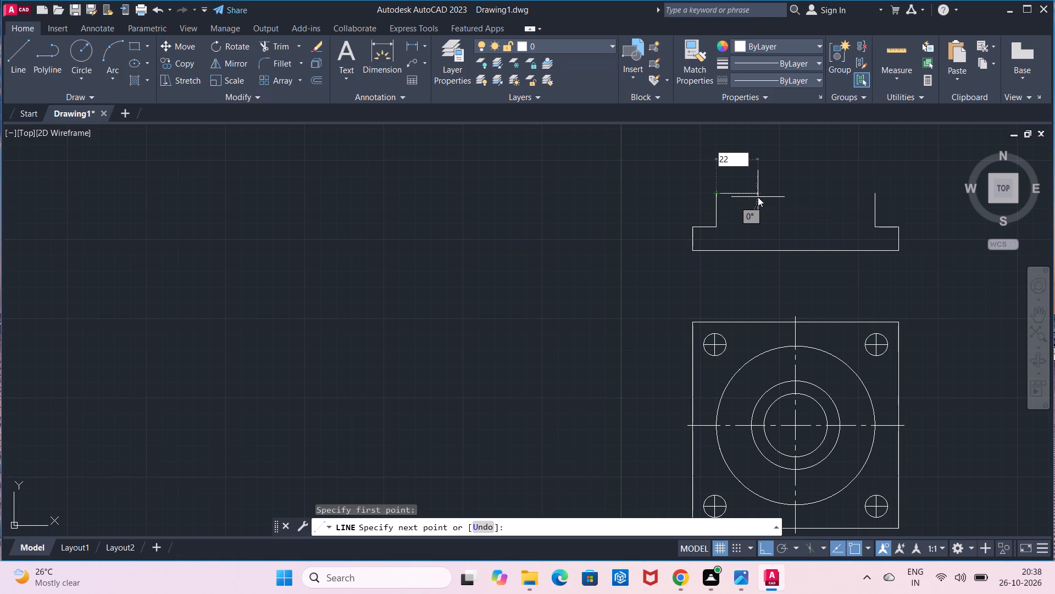
key(Return)
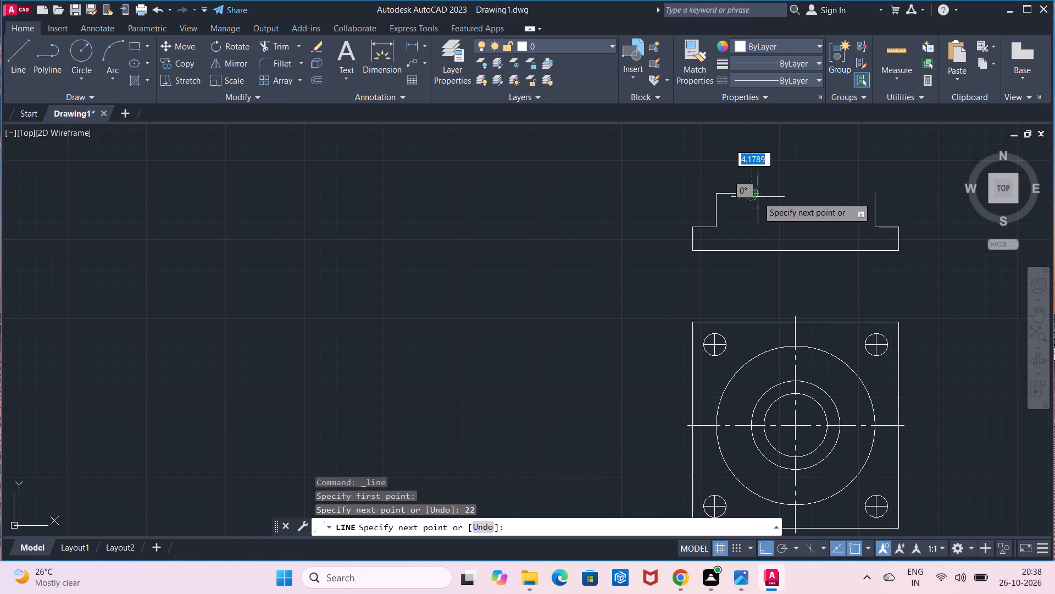
key(Escape)
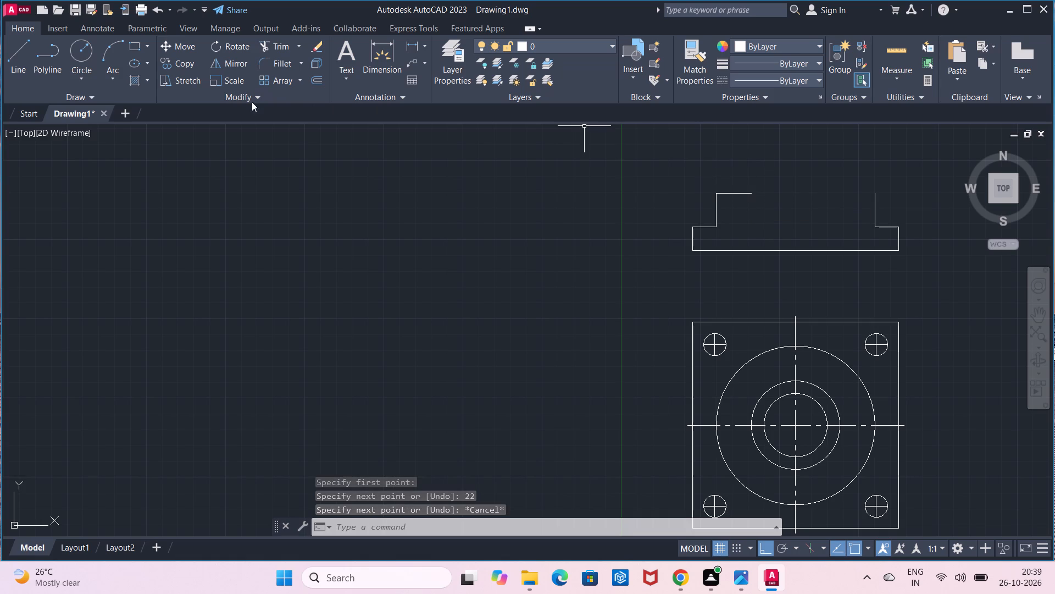
Draw a horizontal line 22 units inward from the top of the right 21-unit vertical line in the side view.
click(11, 54)
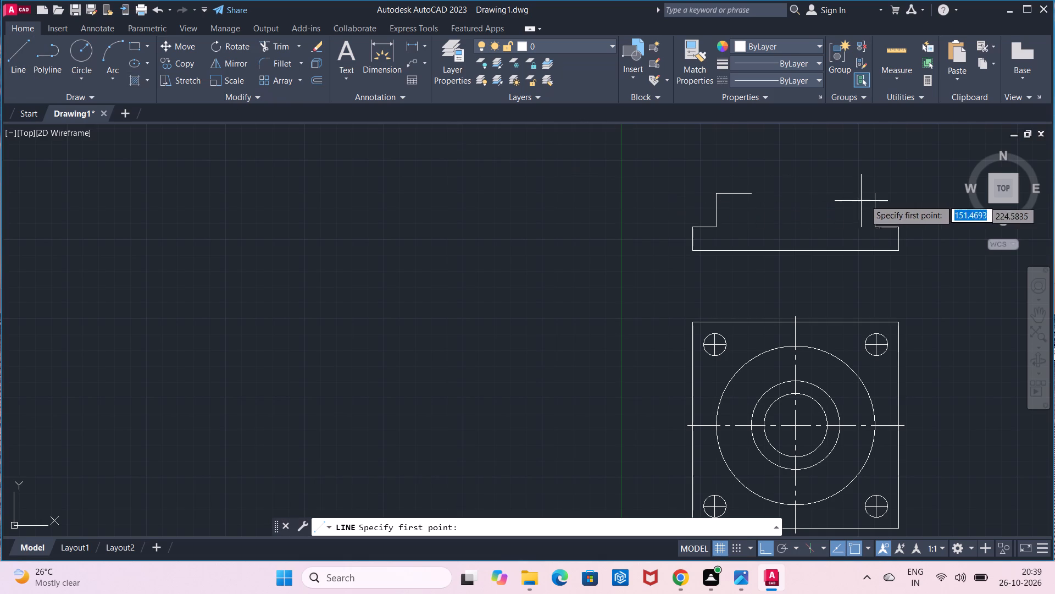
click(871, 197)
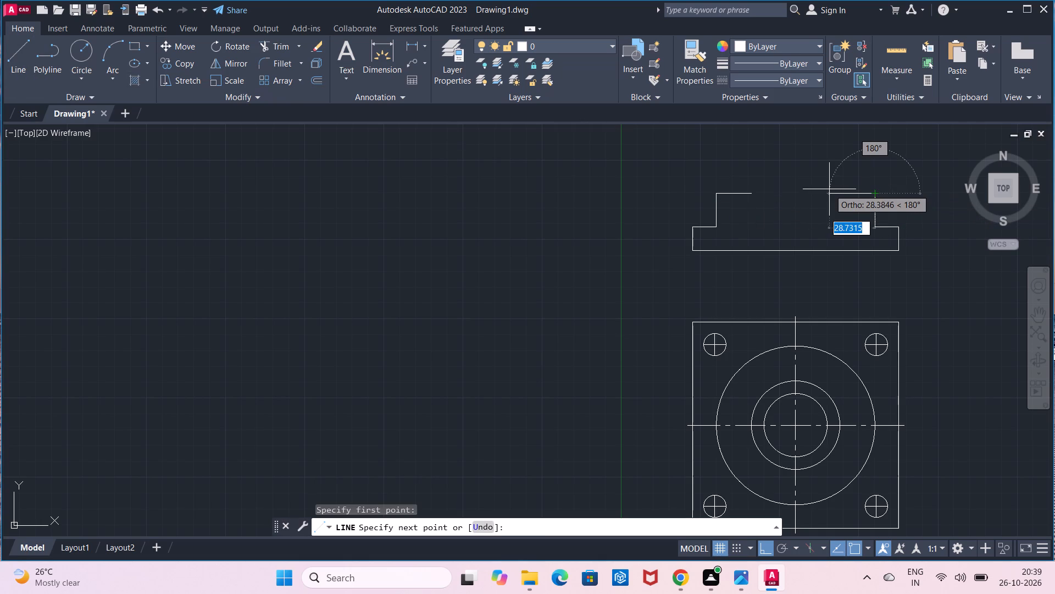
text(22)
key(Return)
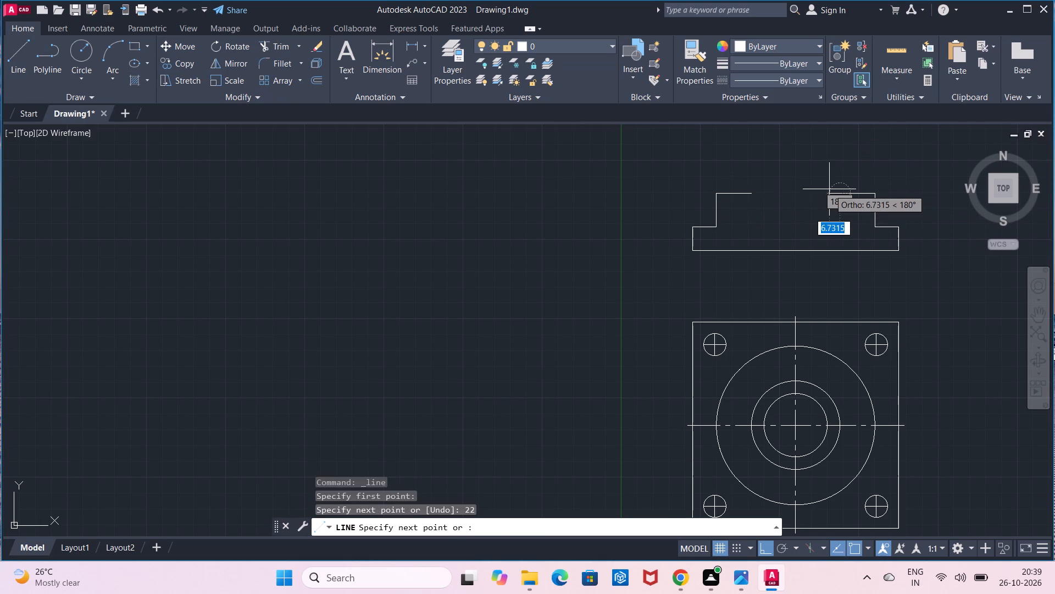
key(Escape)
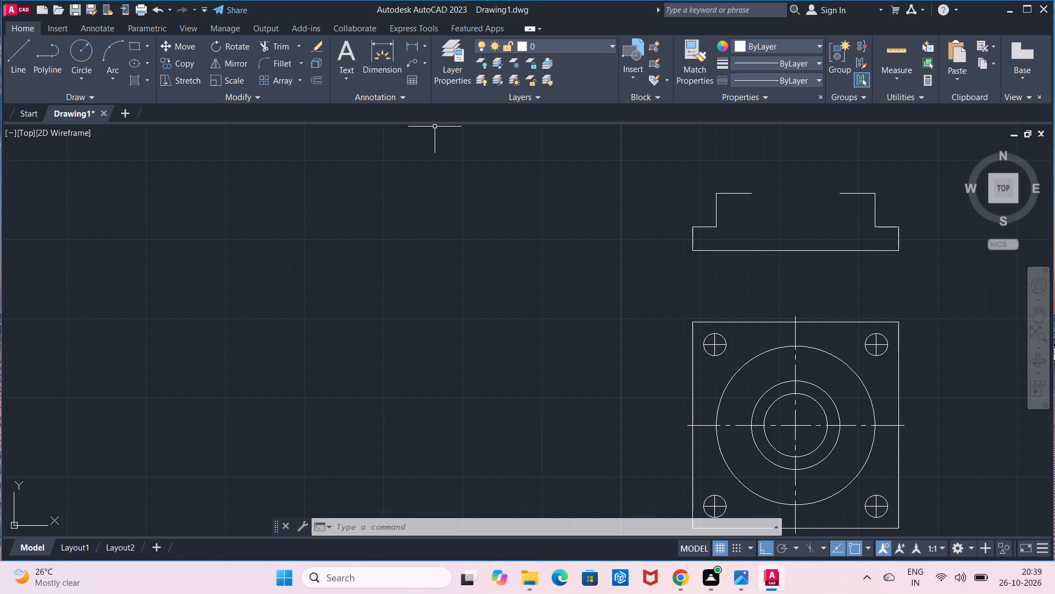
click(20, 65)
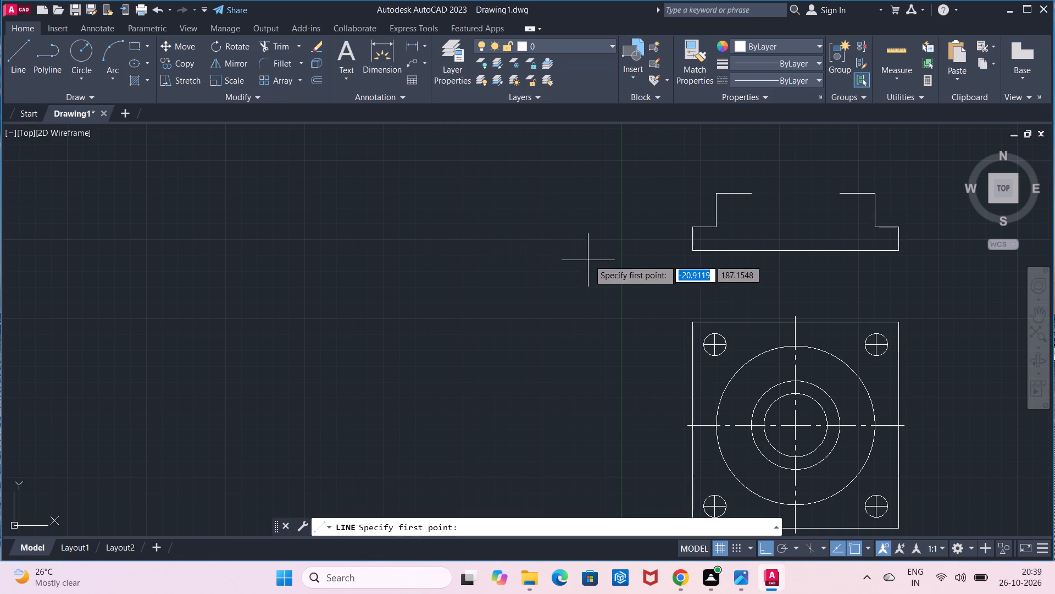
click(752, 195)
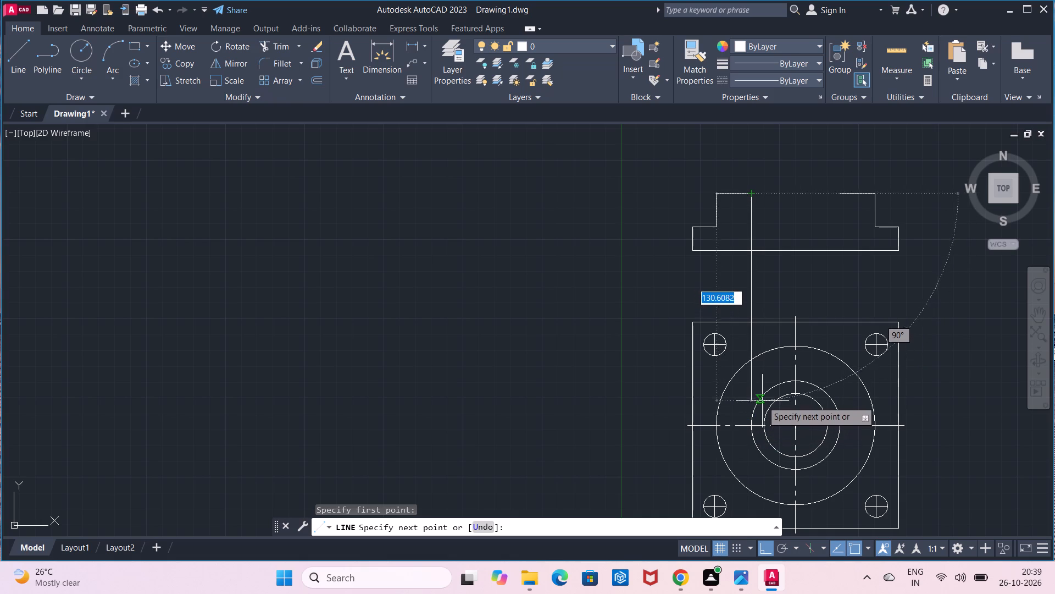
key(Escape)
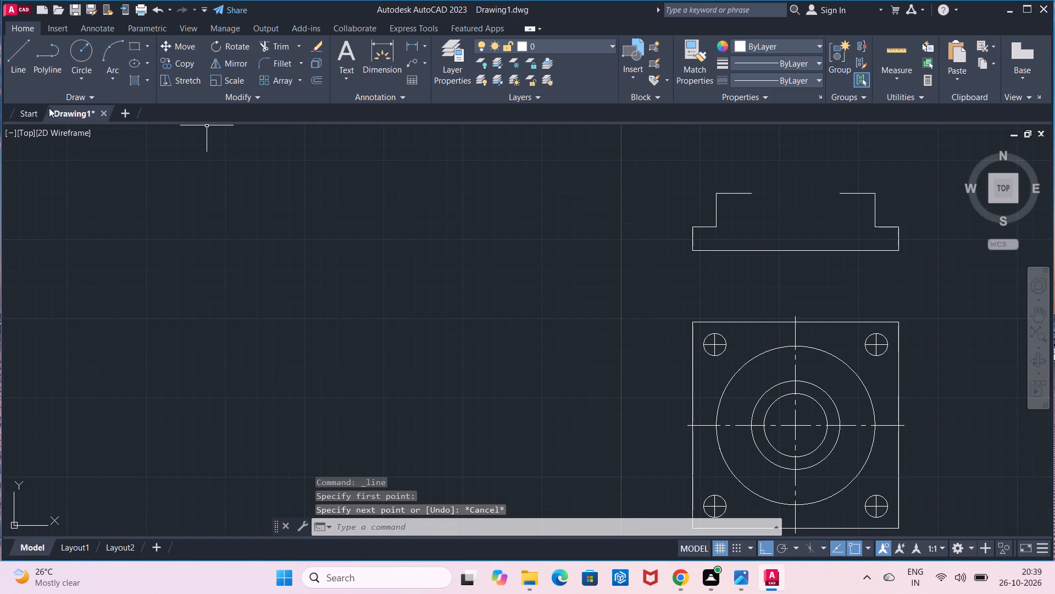
Draw a vertical line 15.20 units upward from the inner end of the left 22-unit horizontal line in the side view.
click(25, 57)
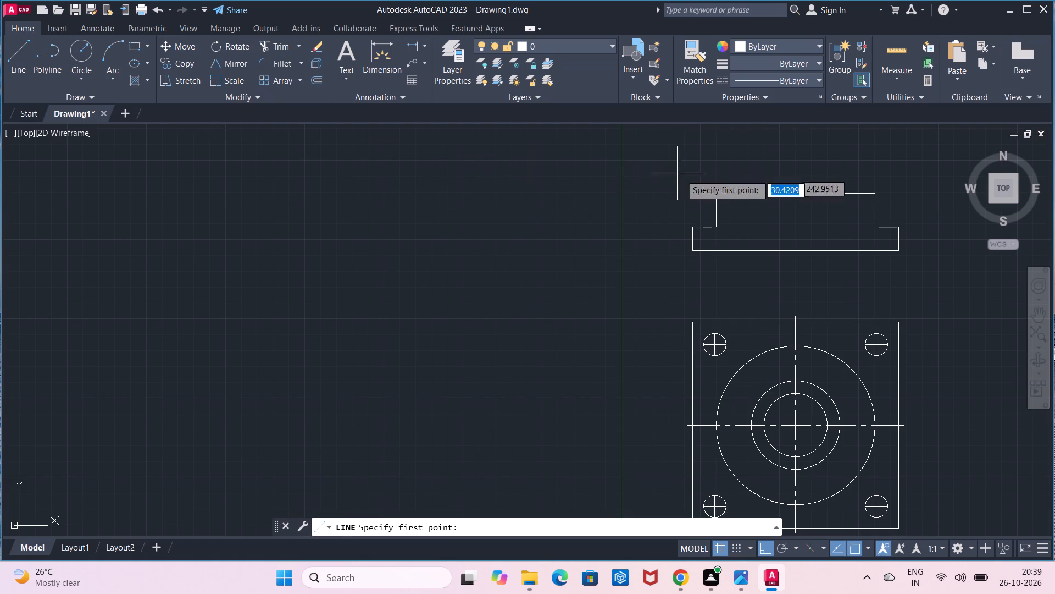
click(748, 194)
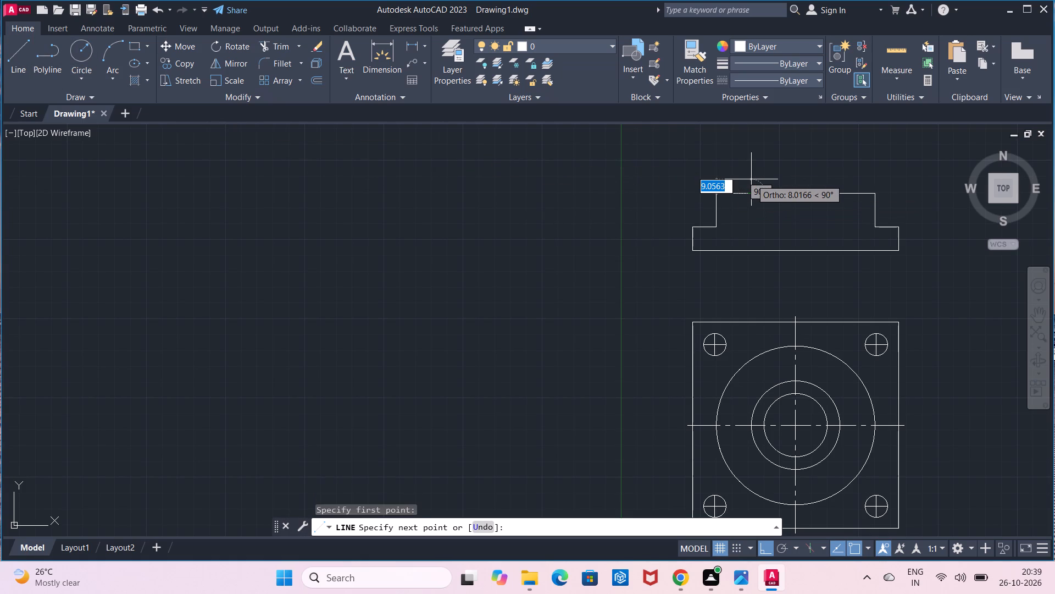
text(15)
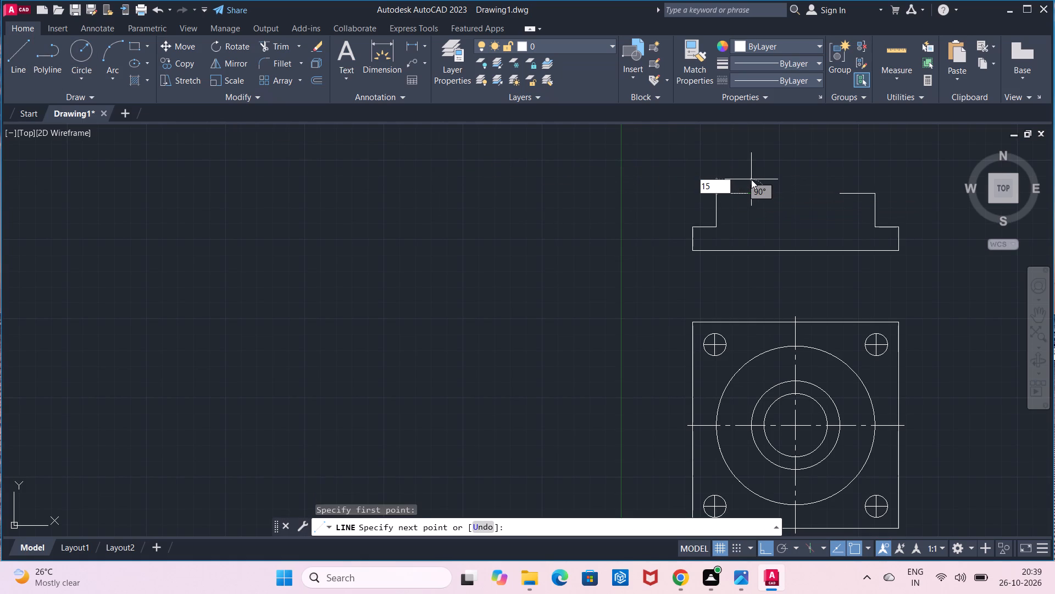
text(.2)
key(0)
key(Return)
key(Escape)
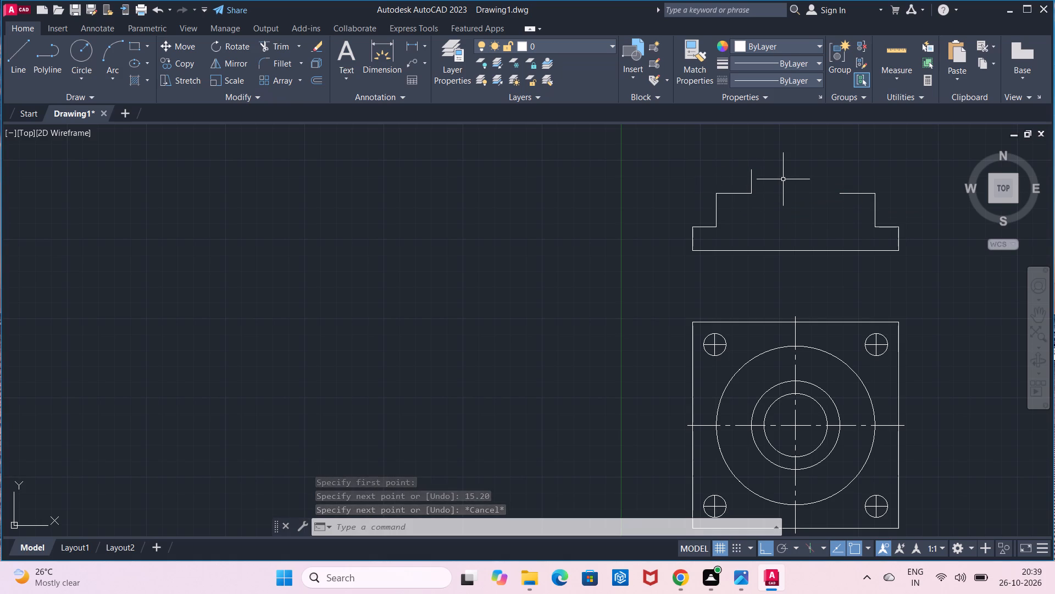
Draw a vertical line 15.20 units upward from the inner end of the right 22-unit horizontal line in the side view.
click(18, 73)
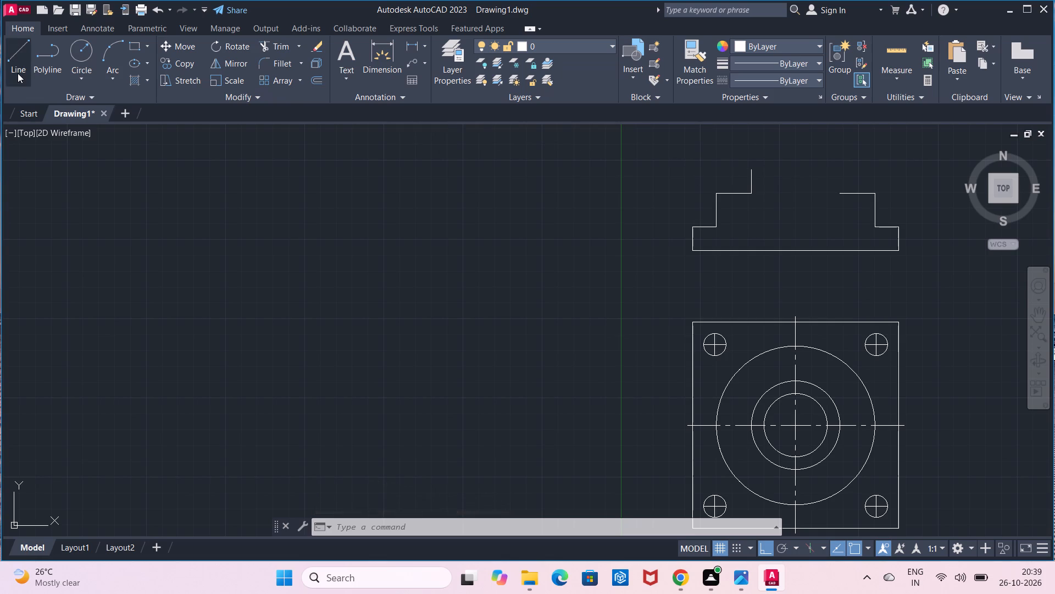
click(842, 194)
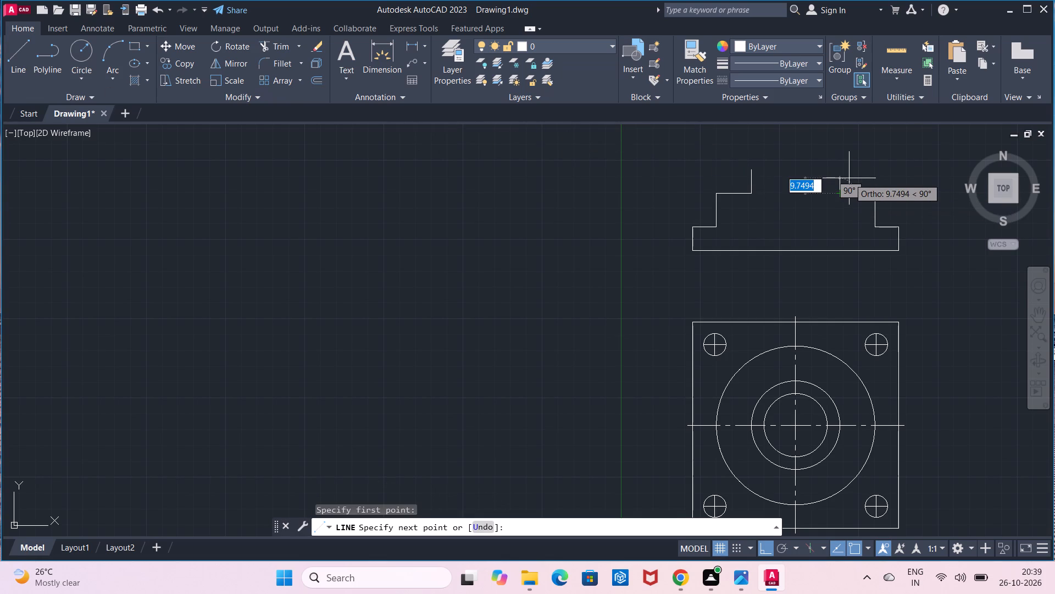
text(15.20)
key(Return)
key(Escape)
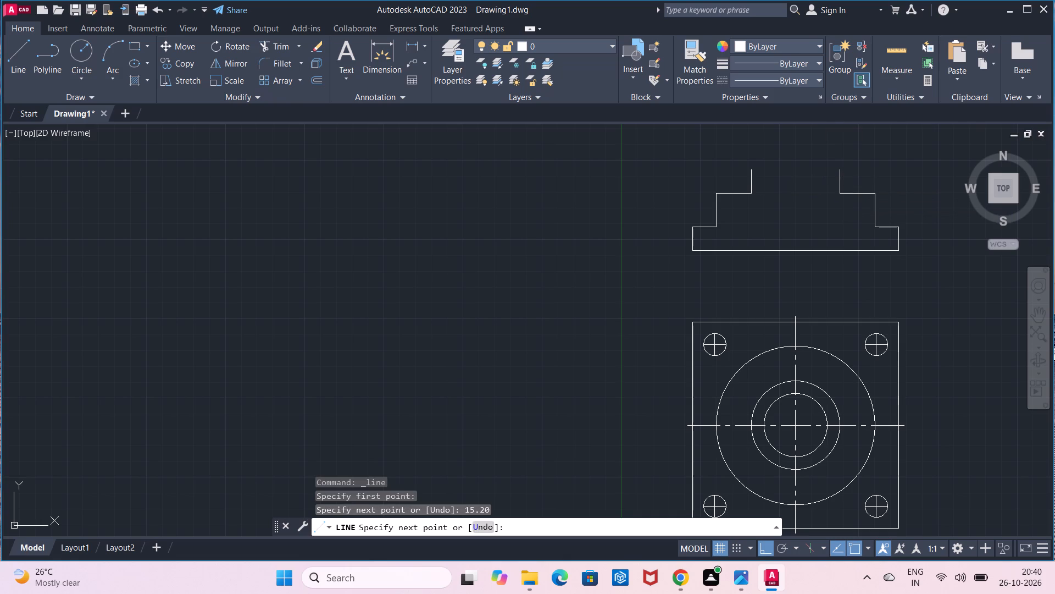
Close the top of the side view with a horizontal line joining the upper ends of the two 15.20-unit vertical lines.
click(25, 62)
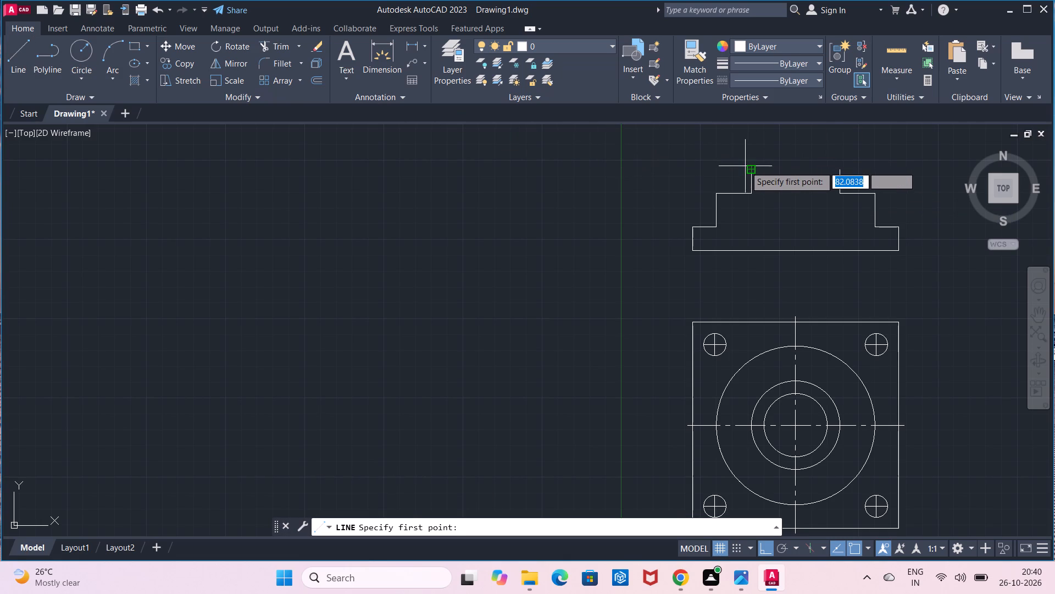
click(747, 167)
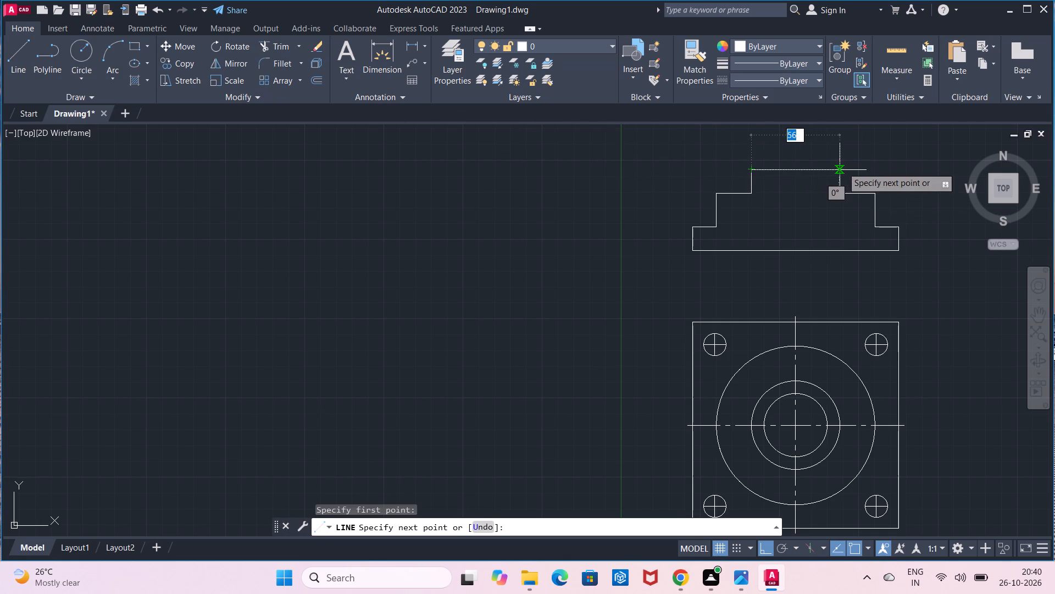
click(842, 167)
key(Escape)
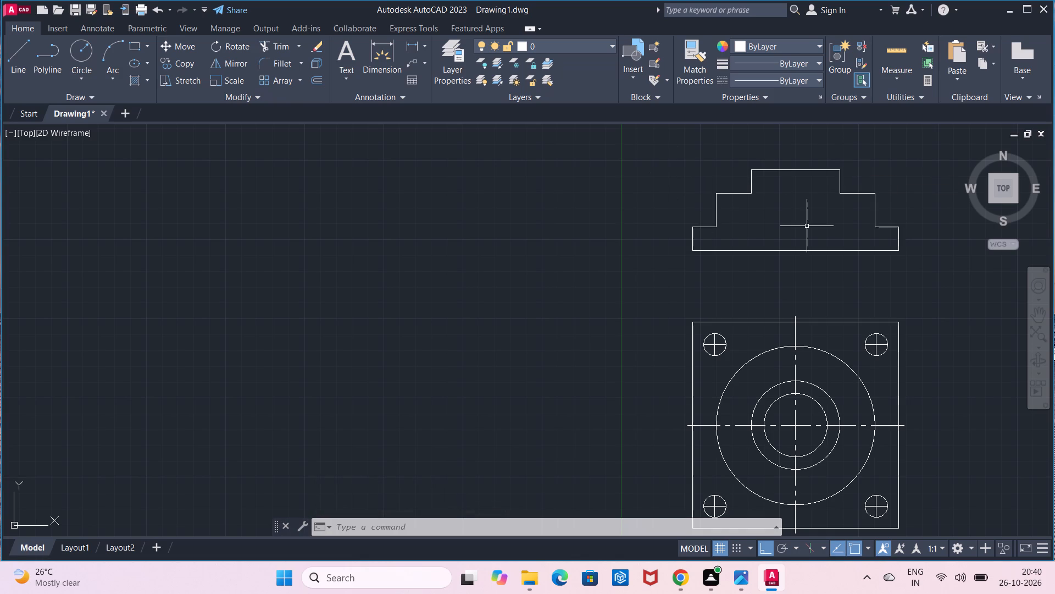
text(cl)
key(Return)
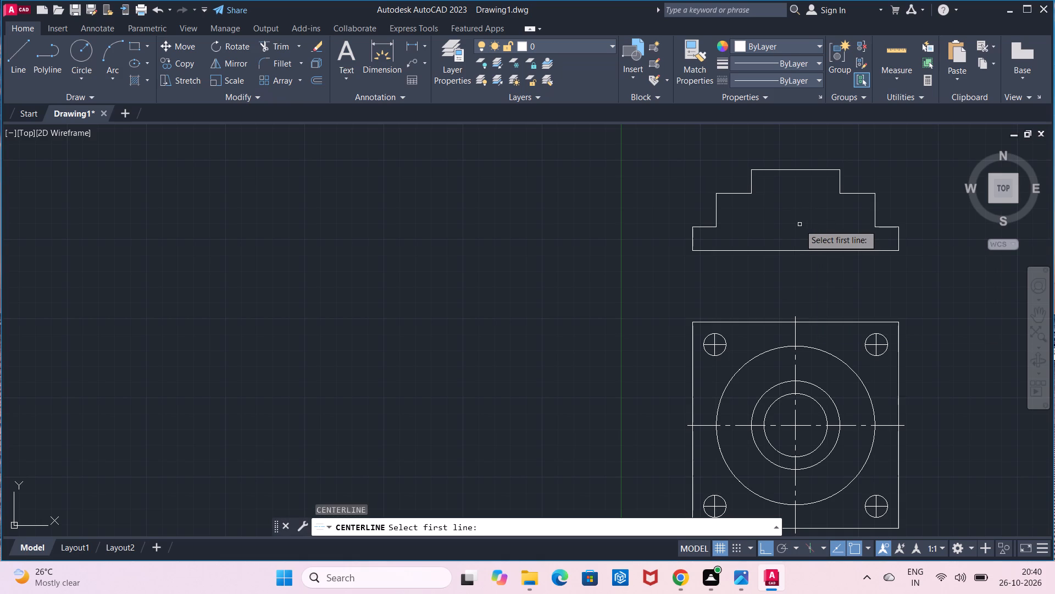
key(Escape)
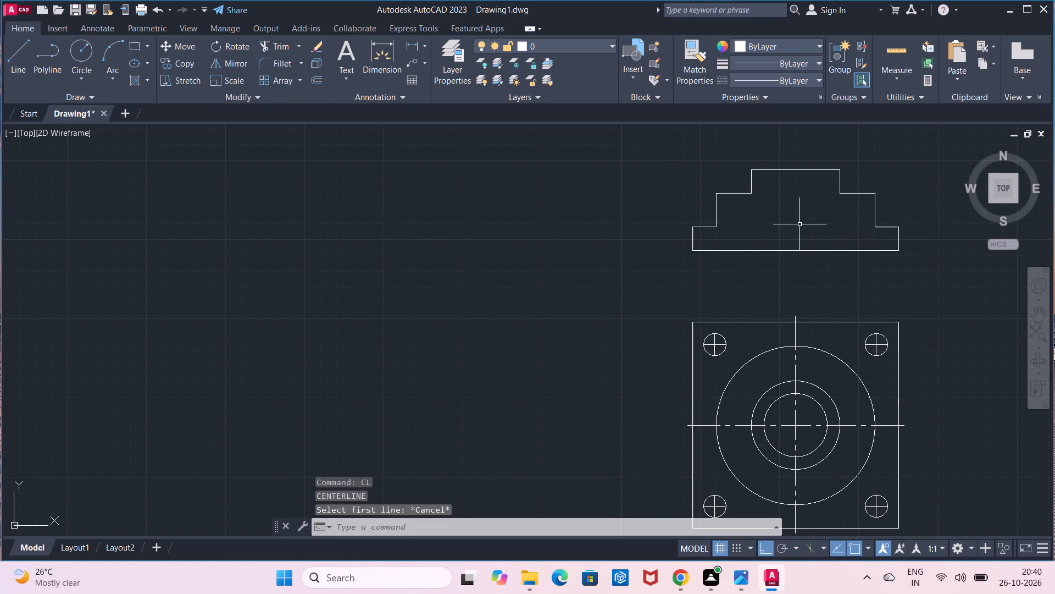
Draw a vertical line in CENTER2 linetype from the midpoint of the side view's bottom edge to the midpoint of its top edge.
click(775, 80)
click(780, 125)
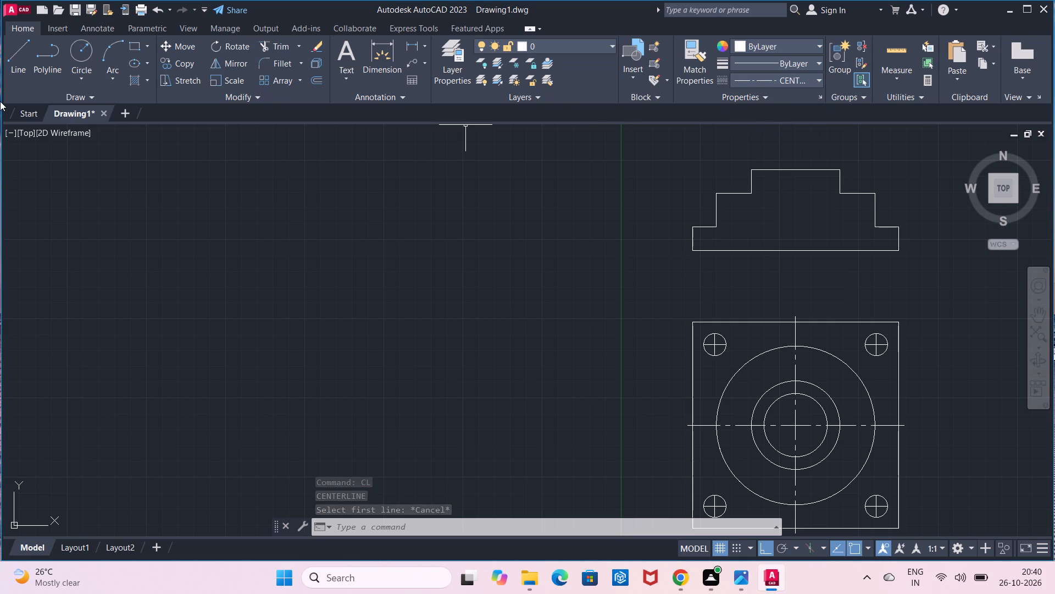
click(27, 64)
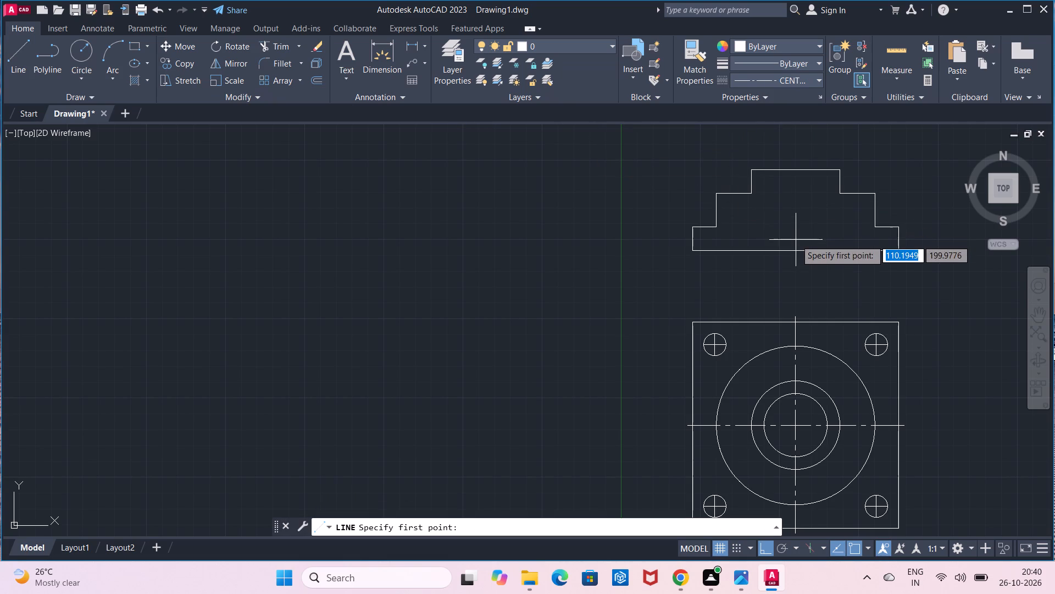
click(795, 252)
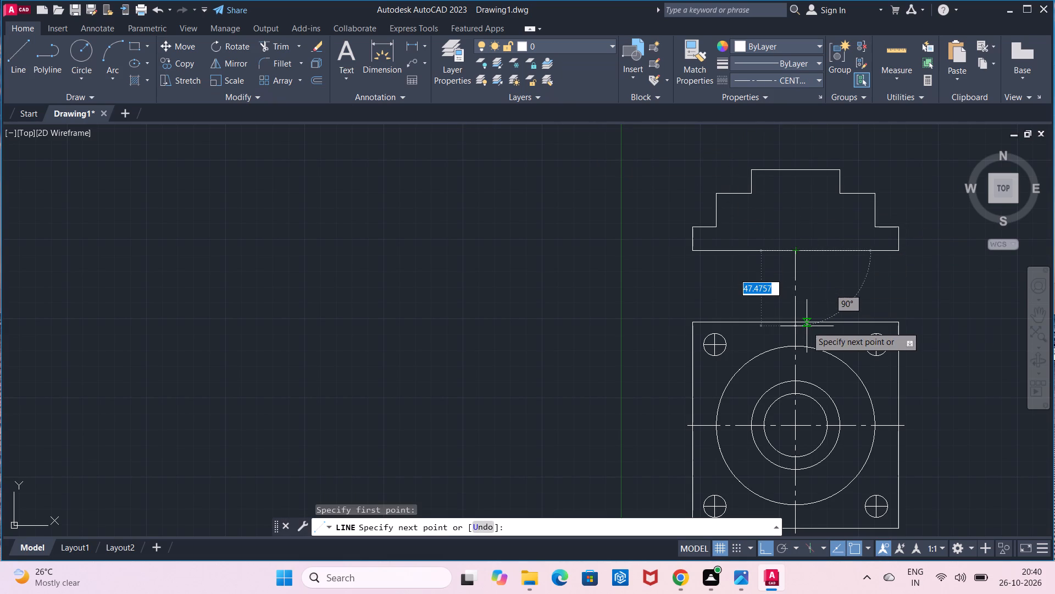
click(799, 172)
key(Escape)
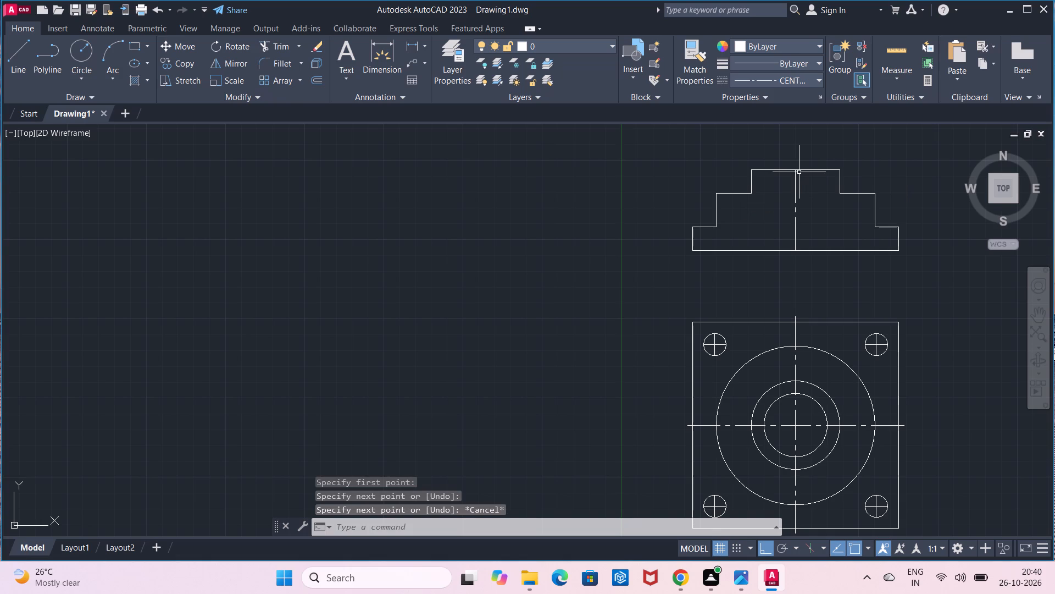
Offset the side view's vertical centreline 20 units to both sides to form the bore edges.
click(319, 84)
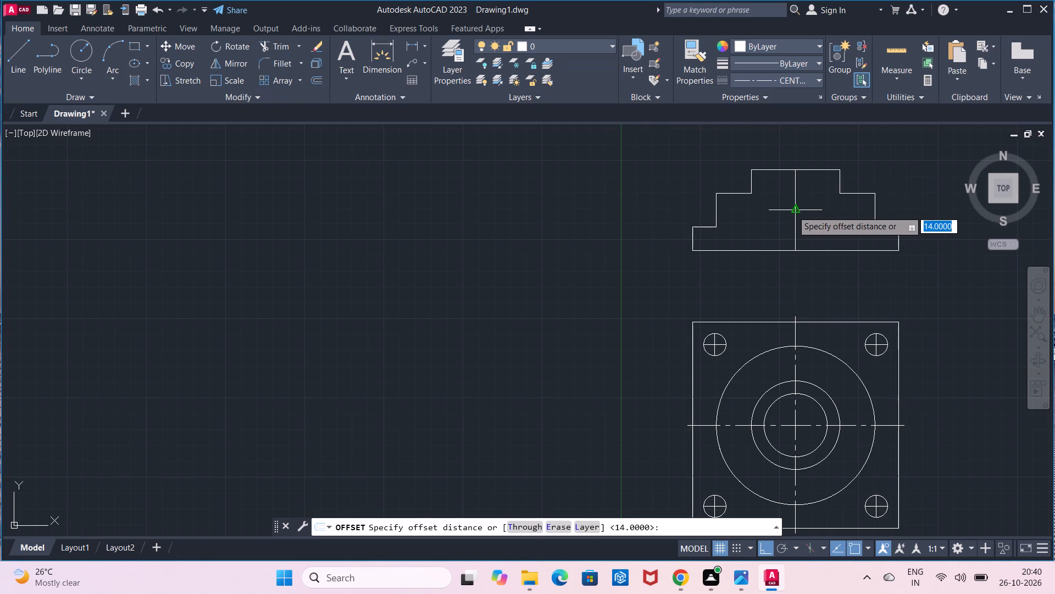
click(792, 211)
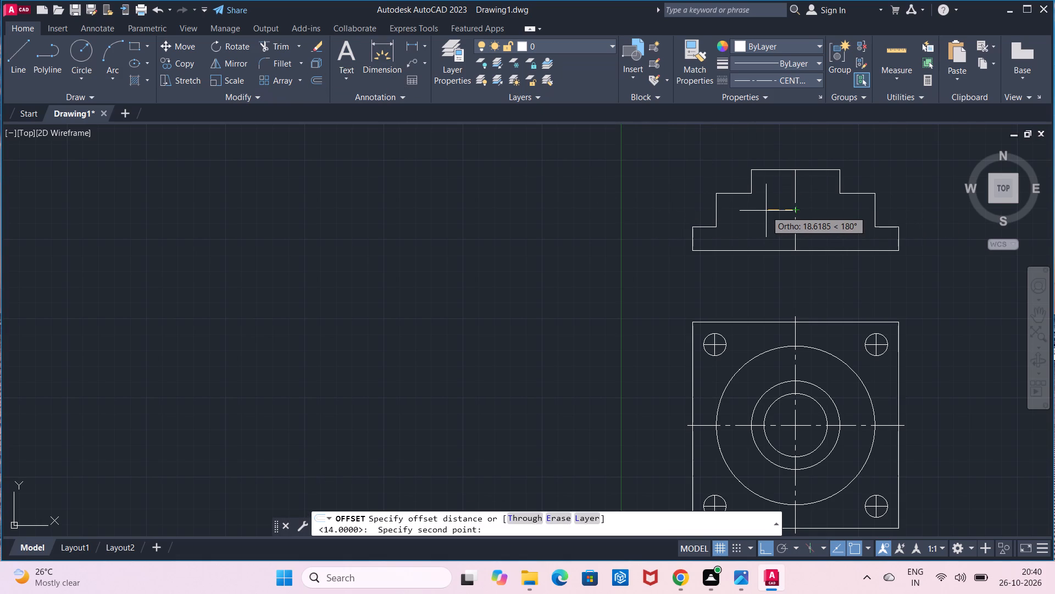
key(2)
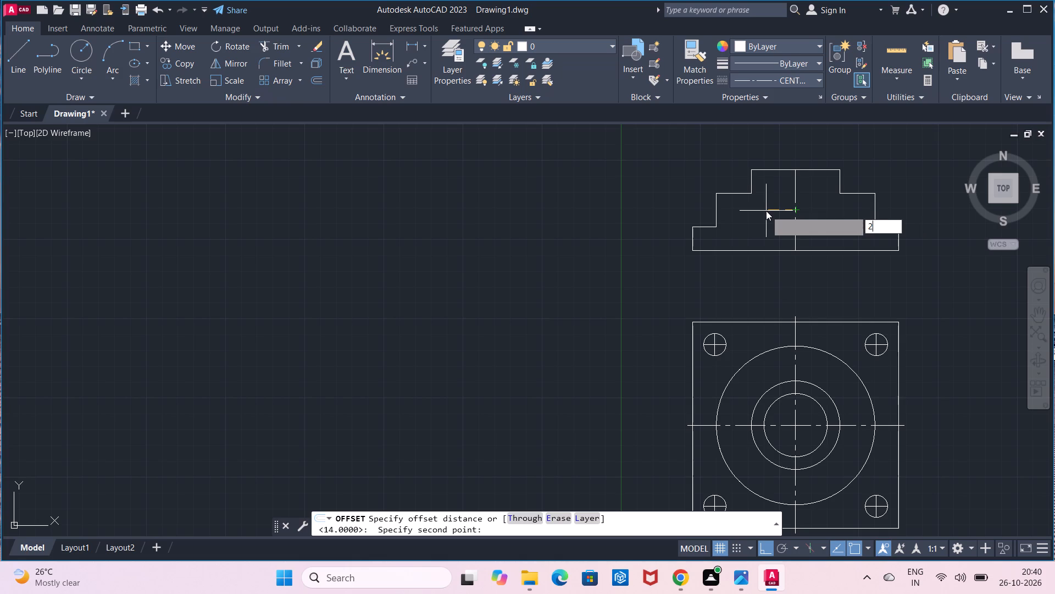
key(0)
key(Return)
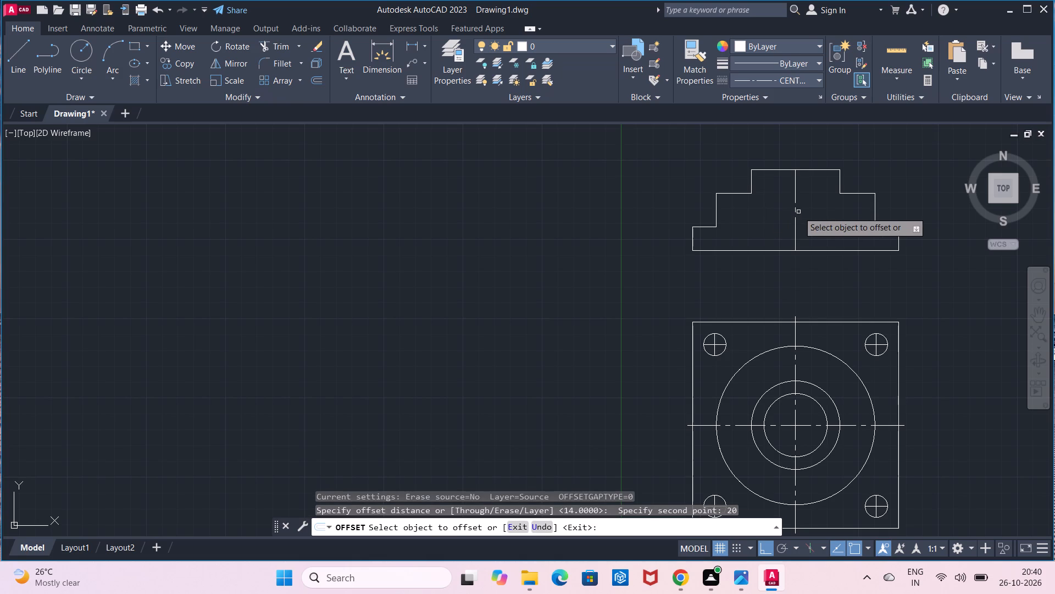
click(796, 214)
click(789, 215)
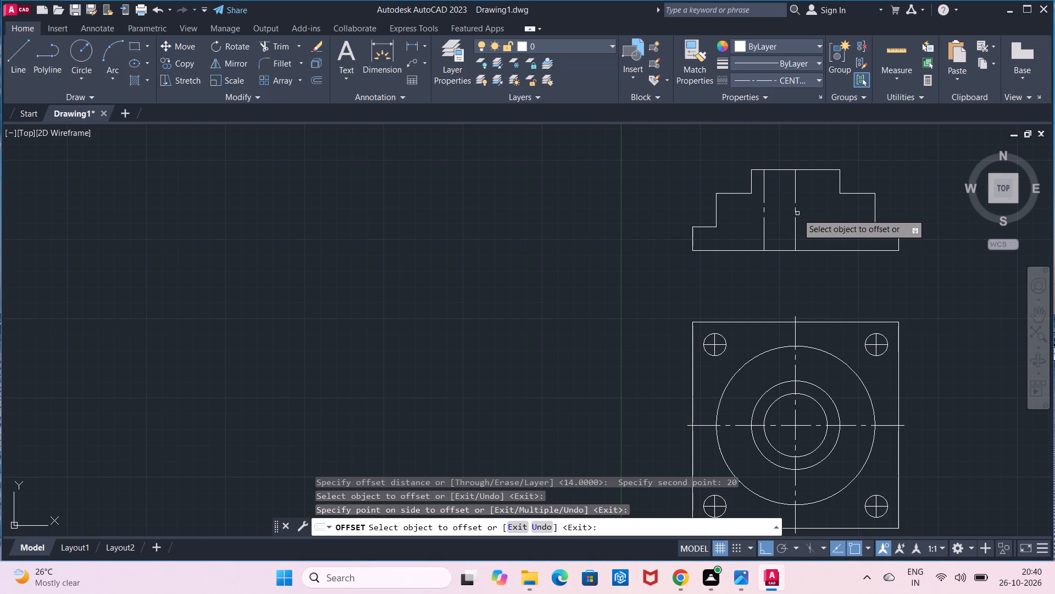
click(796, 212)
click(812, 211)
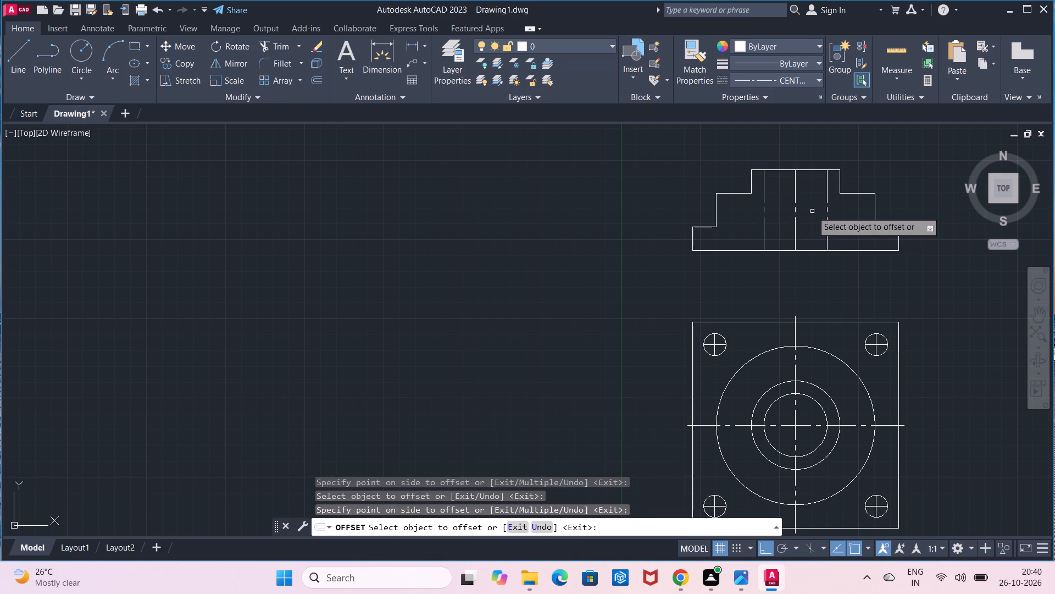
key(Escape)
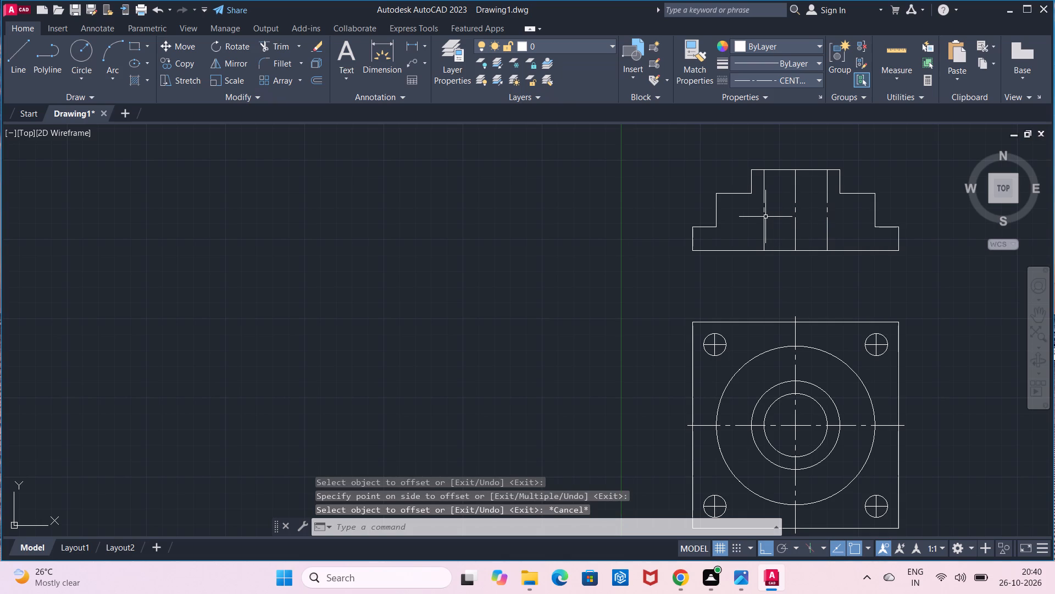
Change the linetype of the two offset bore lines in the side view to ByLayer.
click(765, 217)
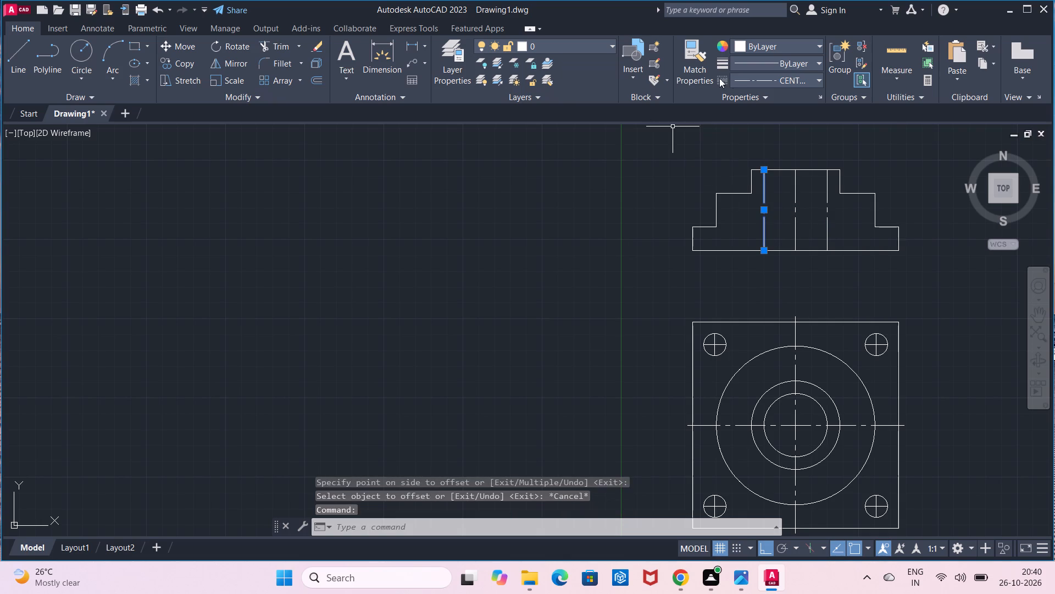
click(733, 78)
click(747, 101)
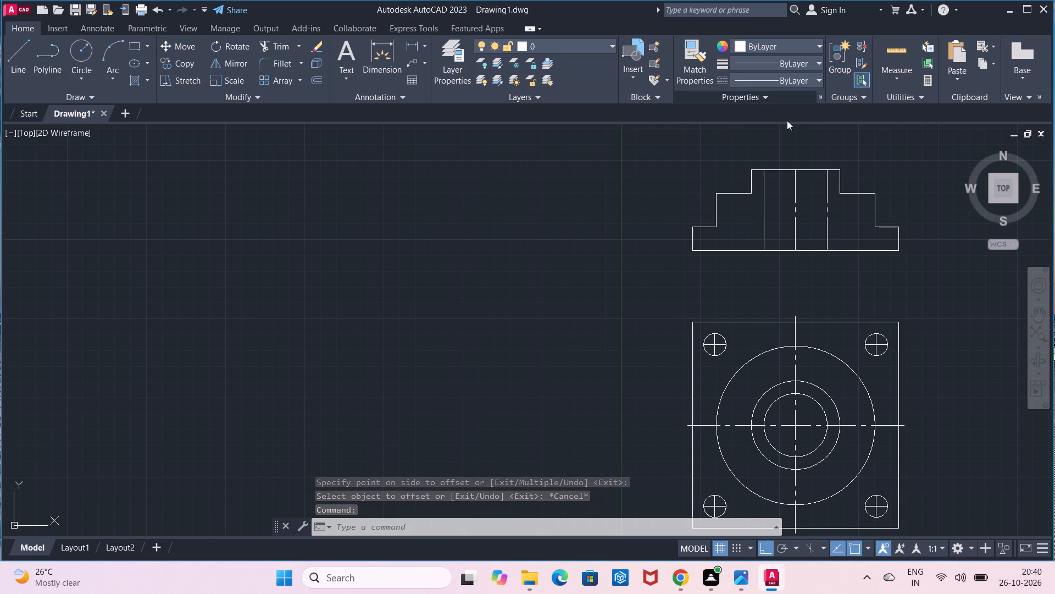
click(828, 207)
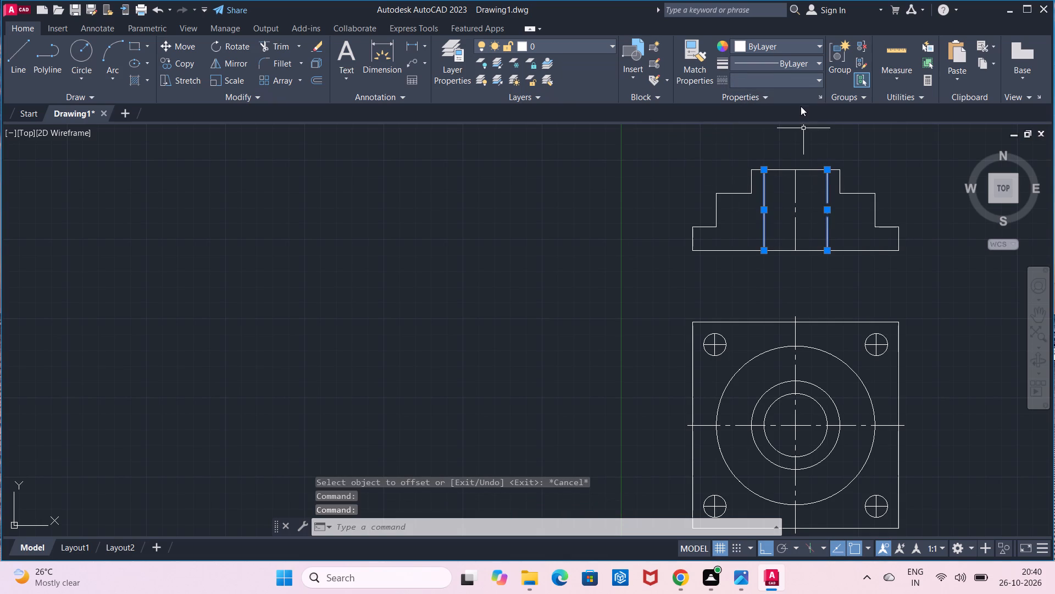
click(803, 82)
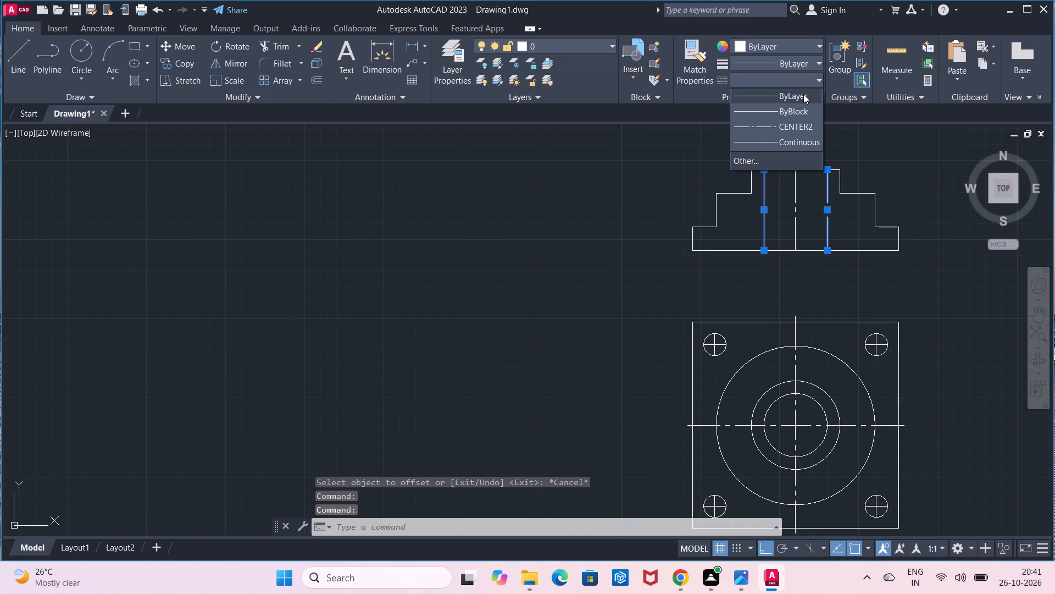
click(803, 94)
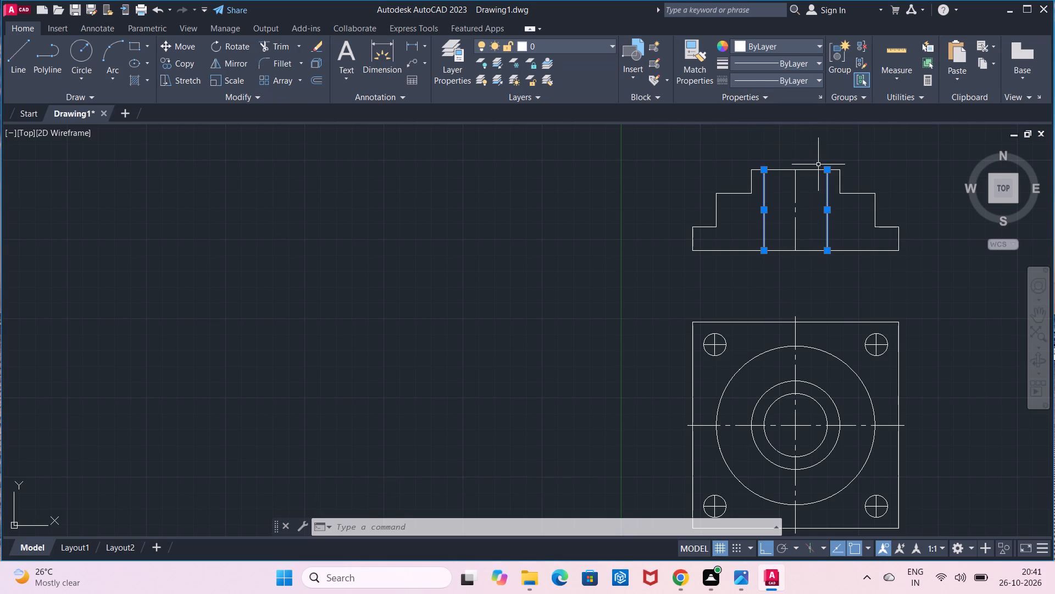
key(Escape)
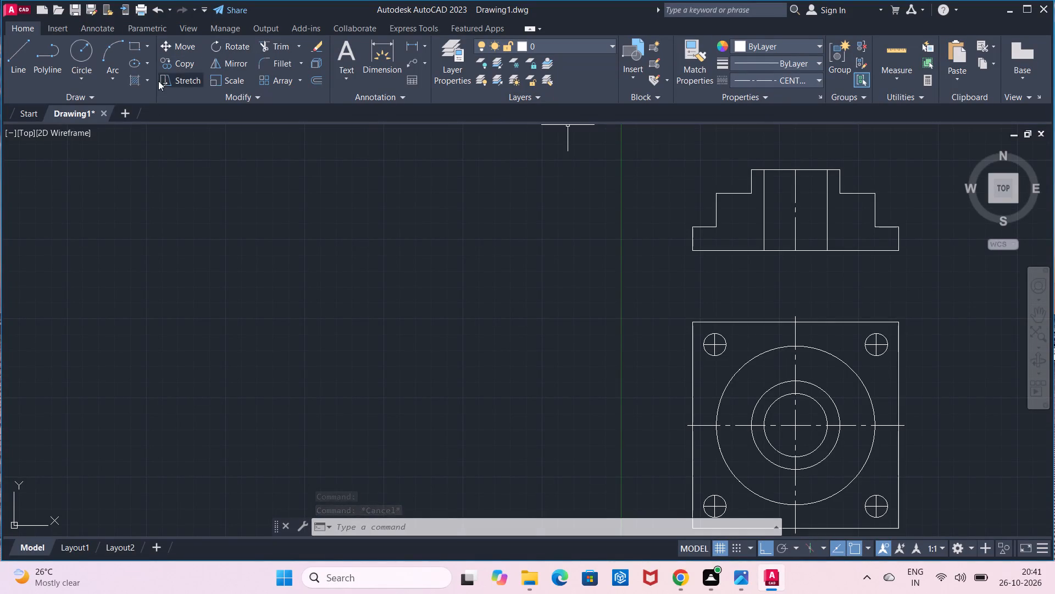
Hatch the two stepped regions on either side of the bore in the side view with ANSI31 at scale 0.8.
click(130, 79)
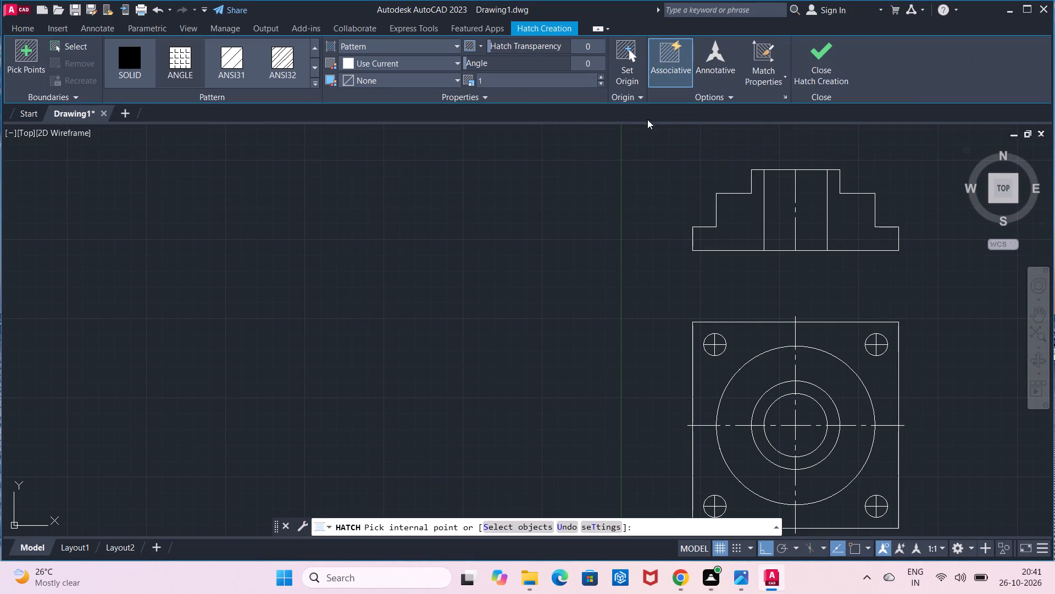
click(602, 81)
click(602, 81)
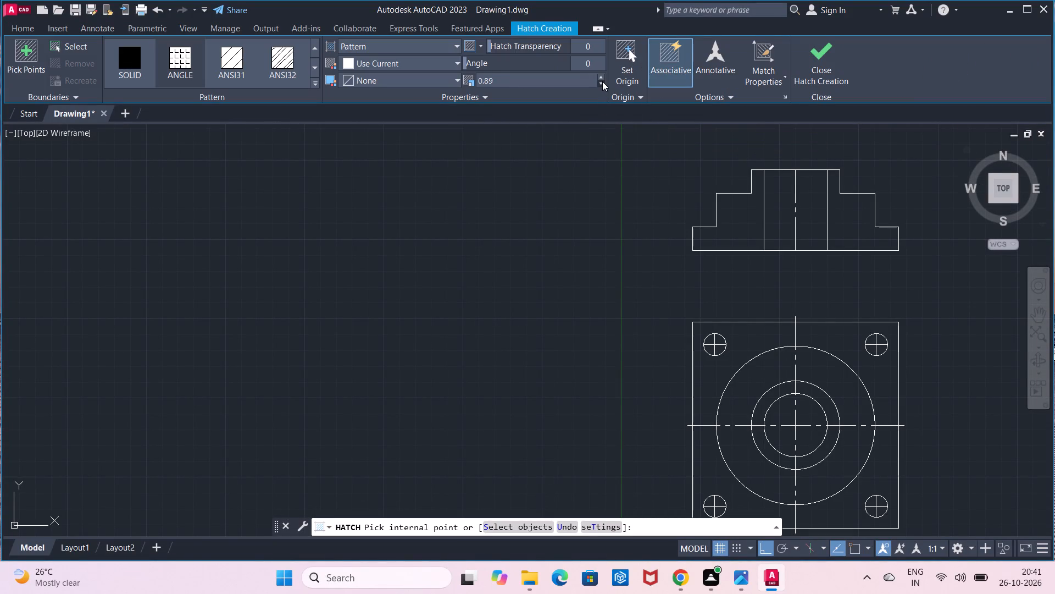
click(602, 81)
click(602, 81)
click(602, 81)
click(602, 81)
click(602, 81)
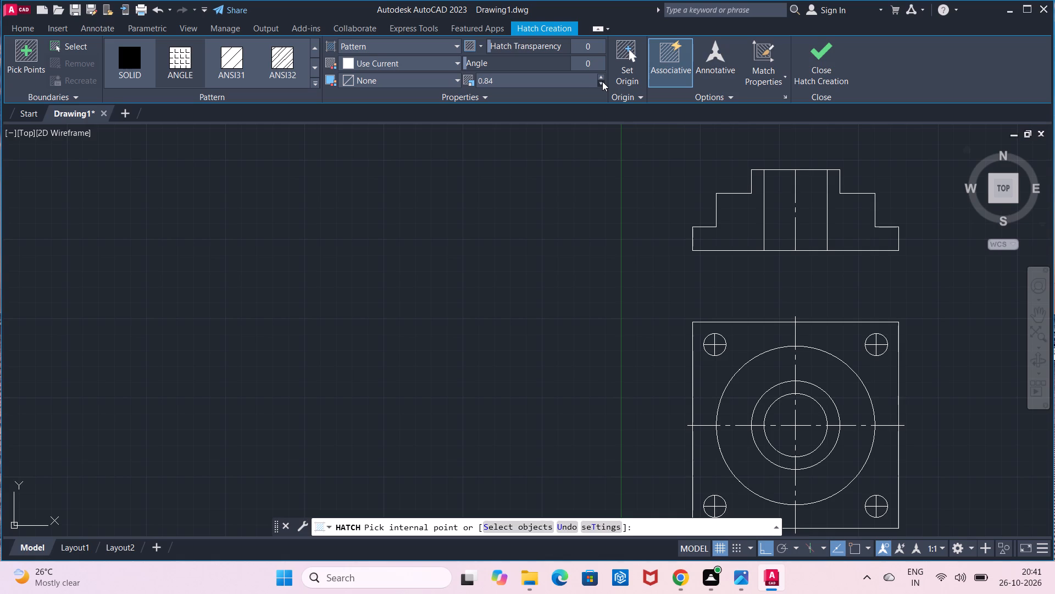
click(602, 81)
click(602, 81)
click(602, 81)
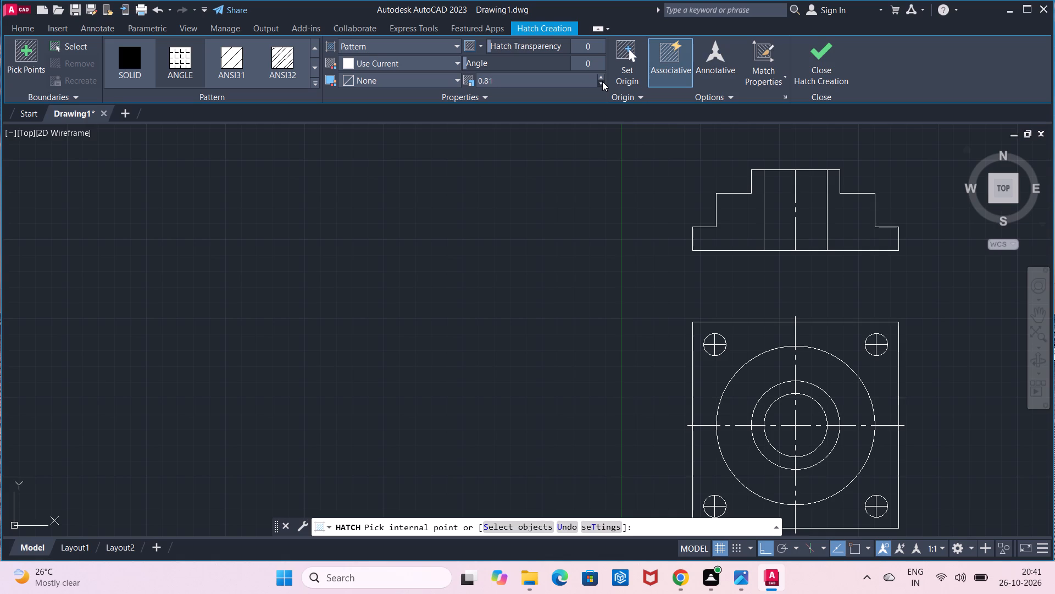
click(602, 81)
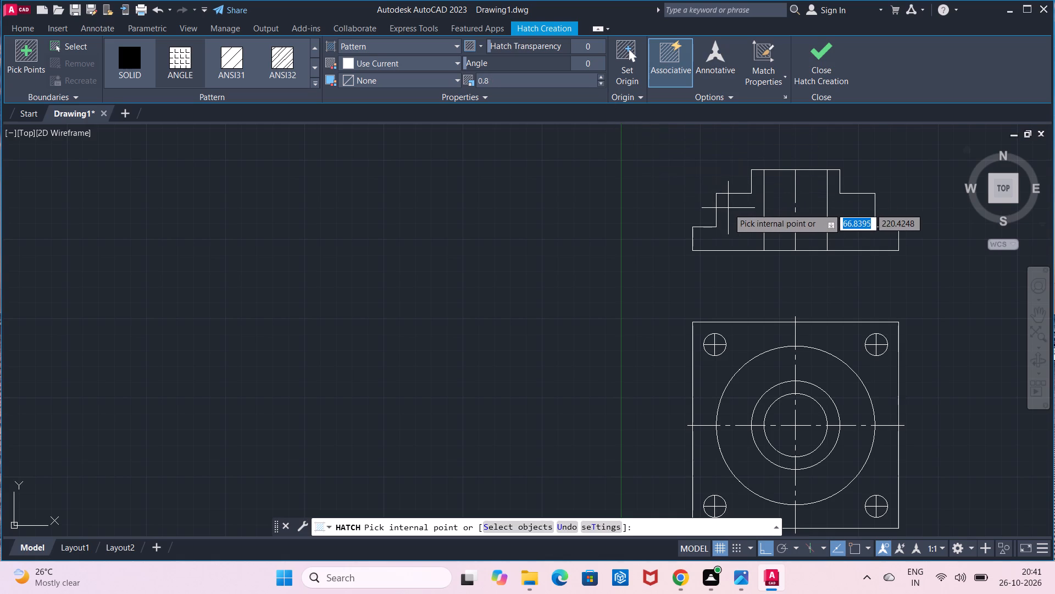
click(239, 70)
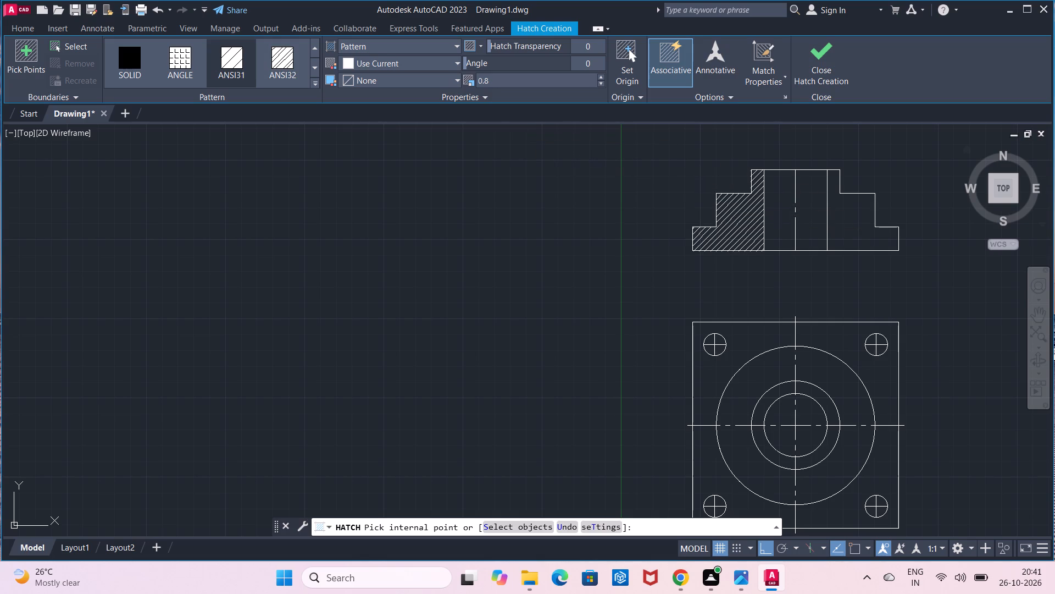
click(725, 207)
click(857, 212)
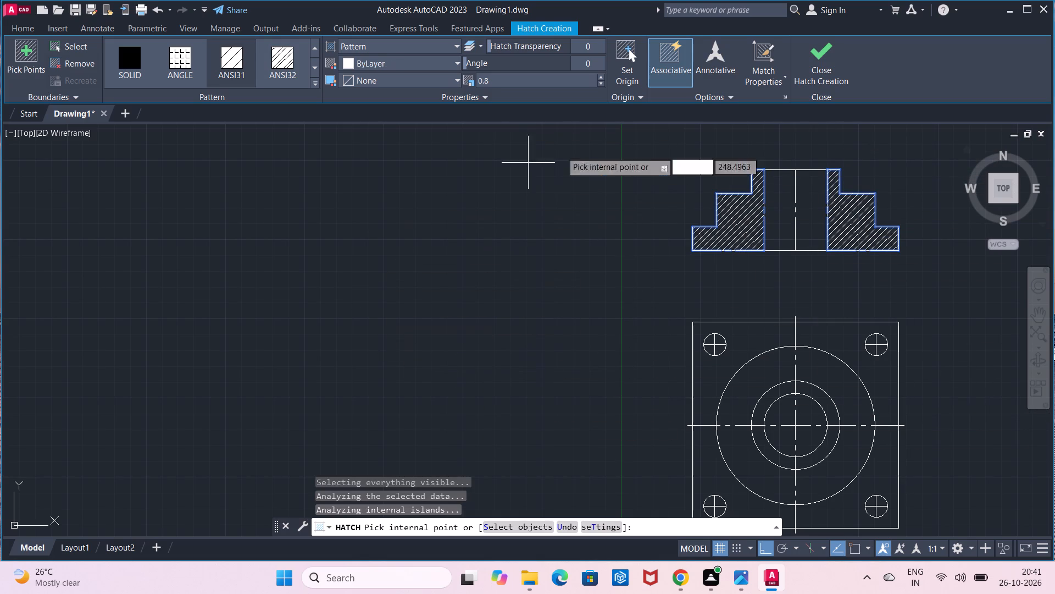
click(810, 84)
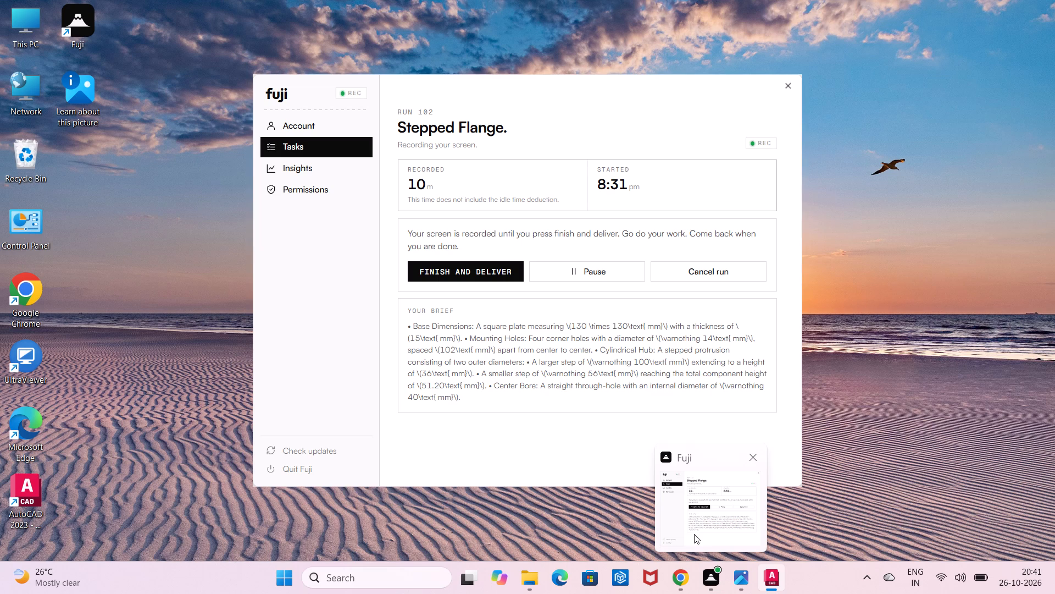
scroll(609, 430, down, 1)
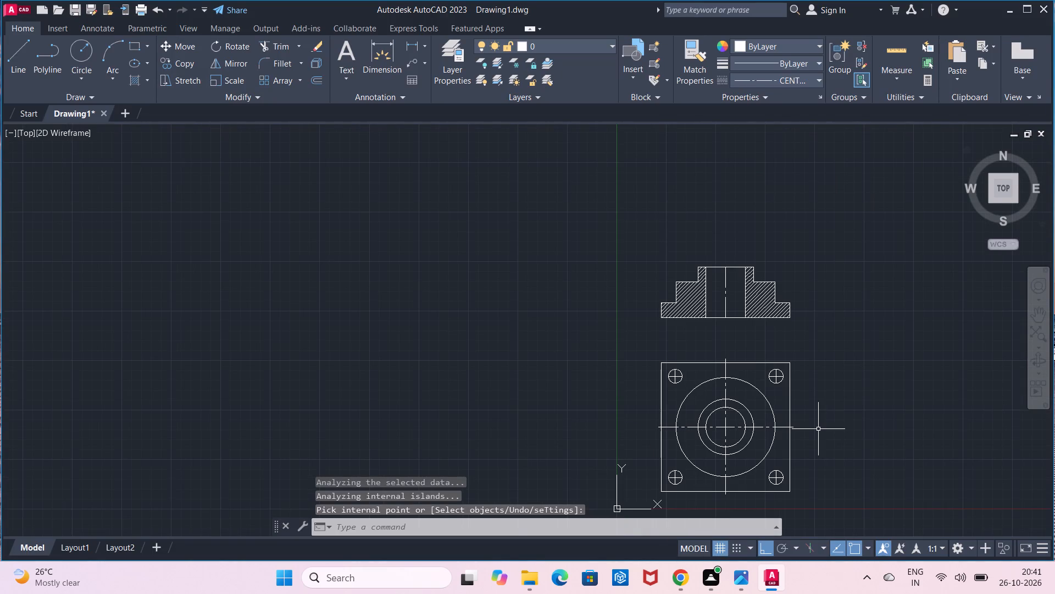
Draw a 15-unit horizontal line to the right of the plan view, level with the square's top edge.
middle_drag(820, 429, 754, 391)
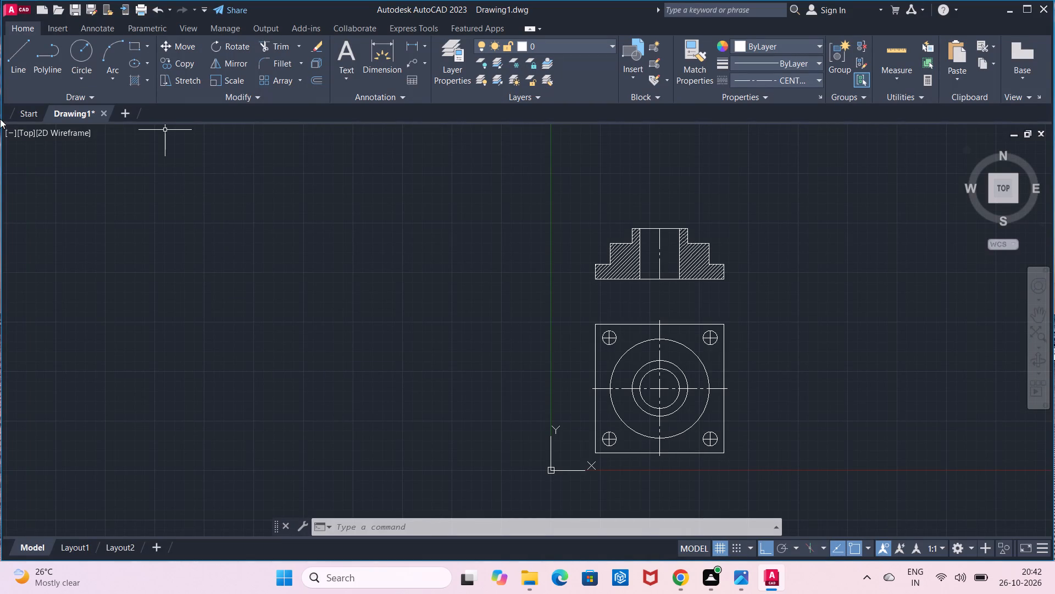
click(11, 70)
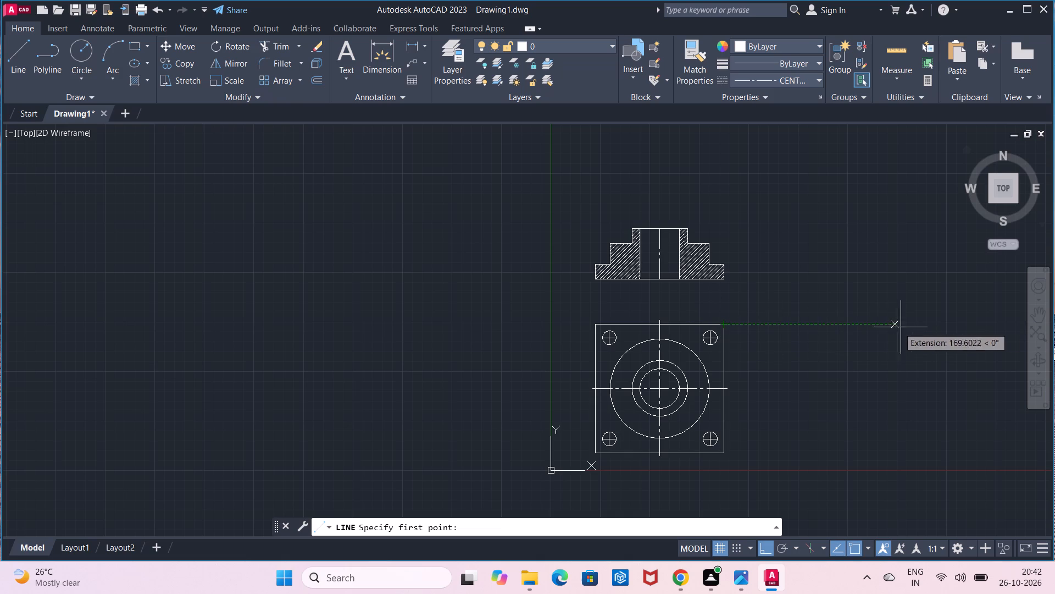
click(935, 327)
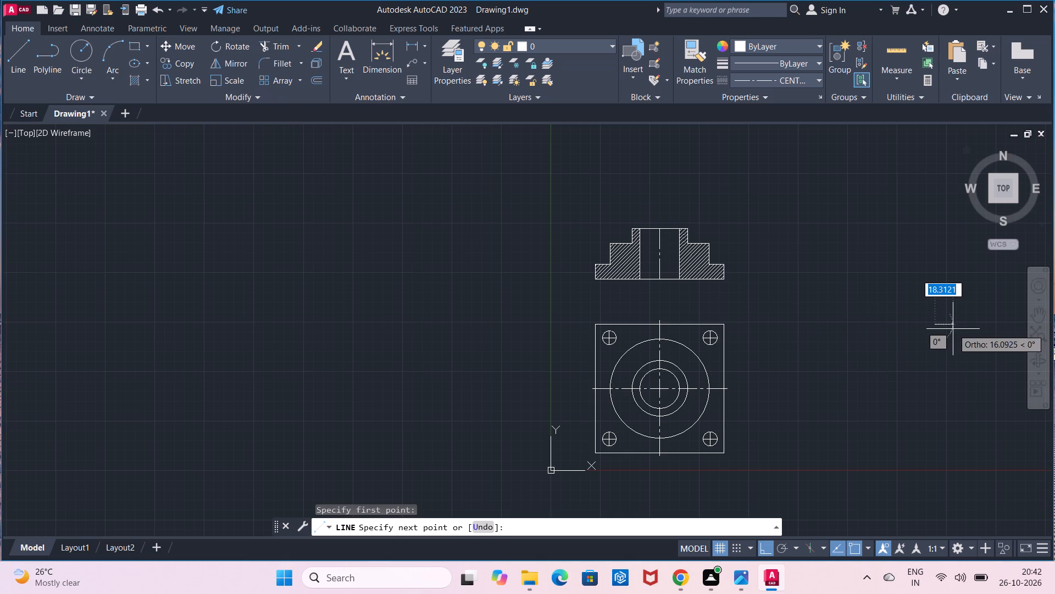
text(15)
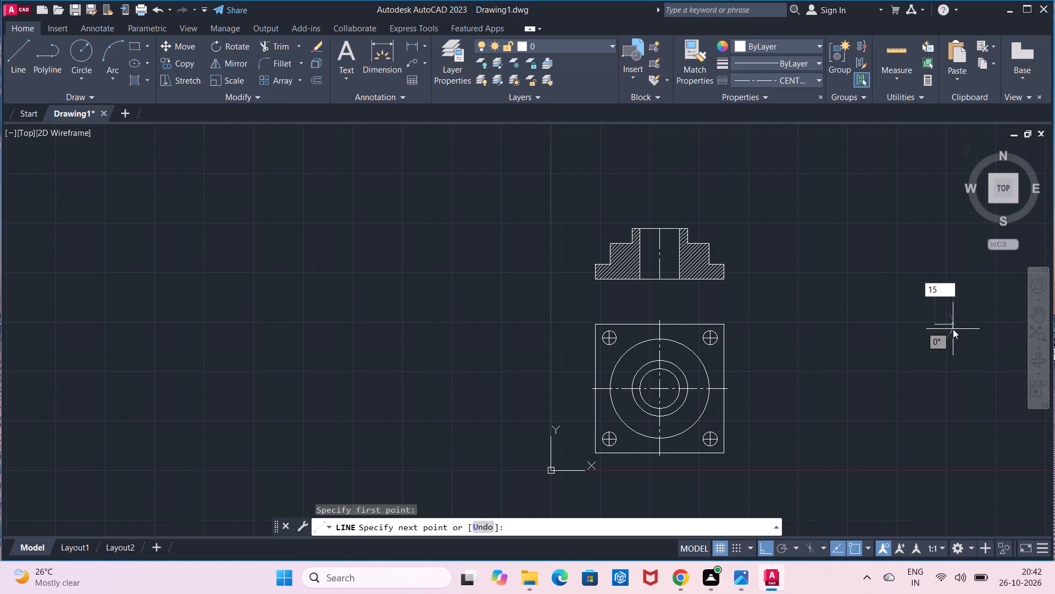
key(Return)
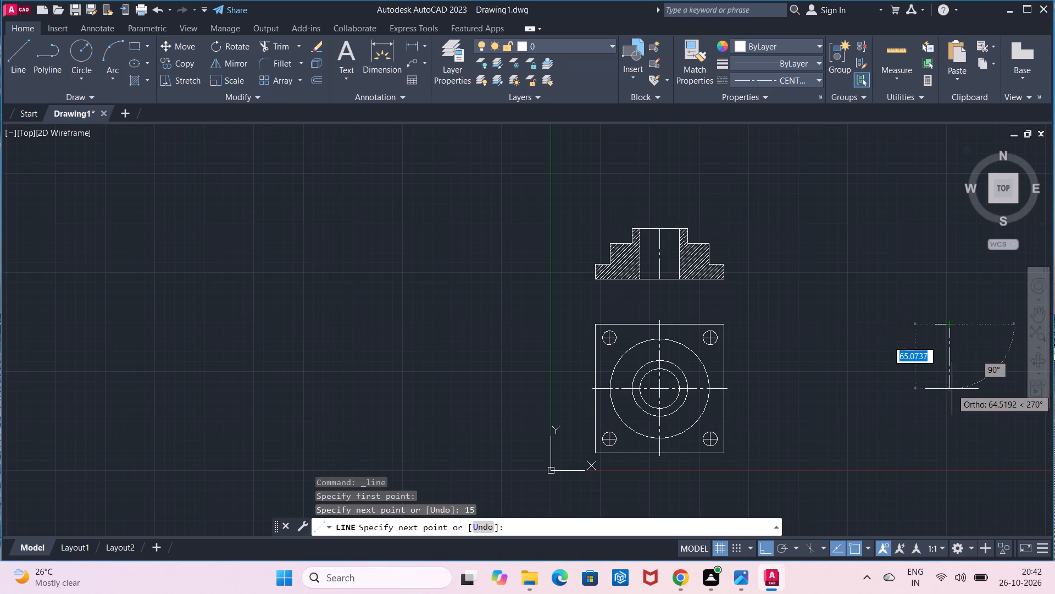
key(Escape)
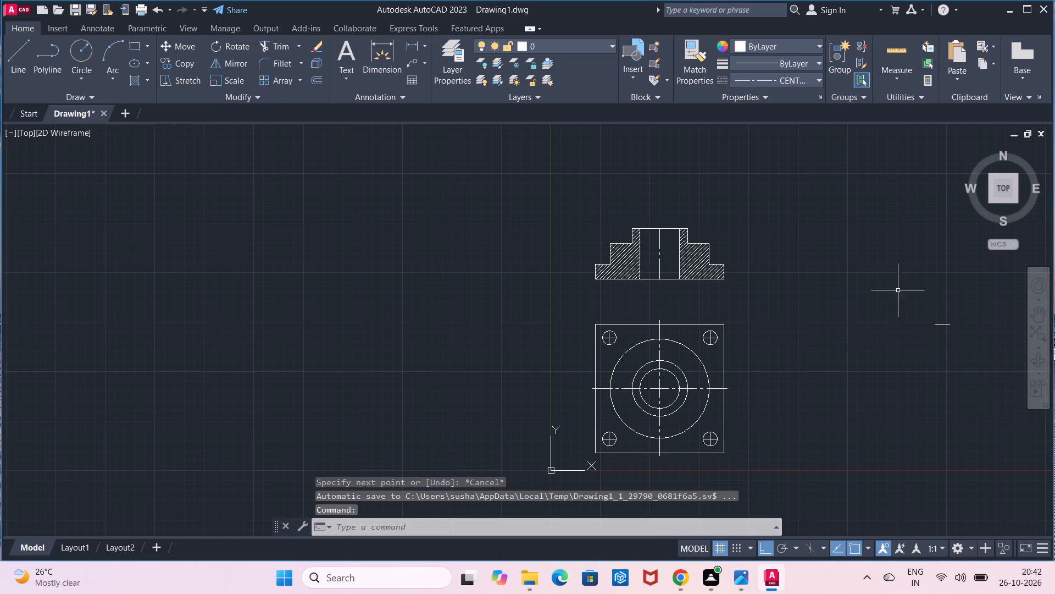
Set the current linetype to ByLayer and complete the 15 by 130 base rectangle below the short line.
click(781, 86)
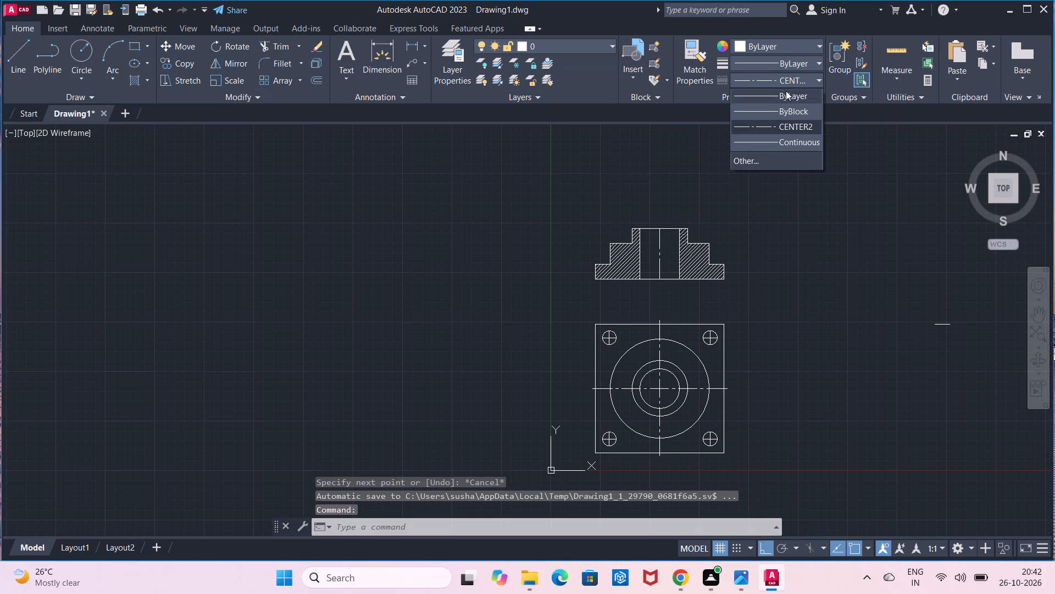
click(786, 91)
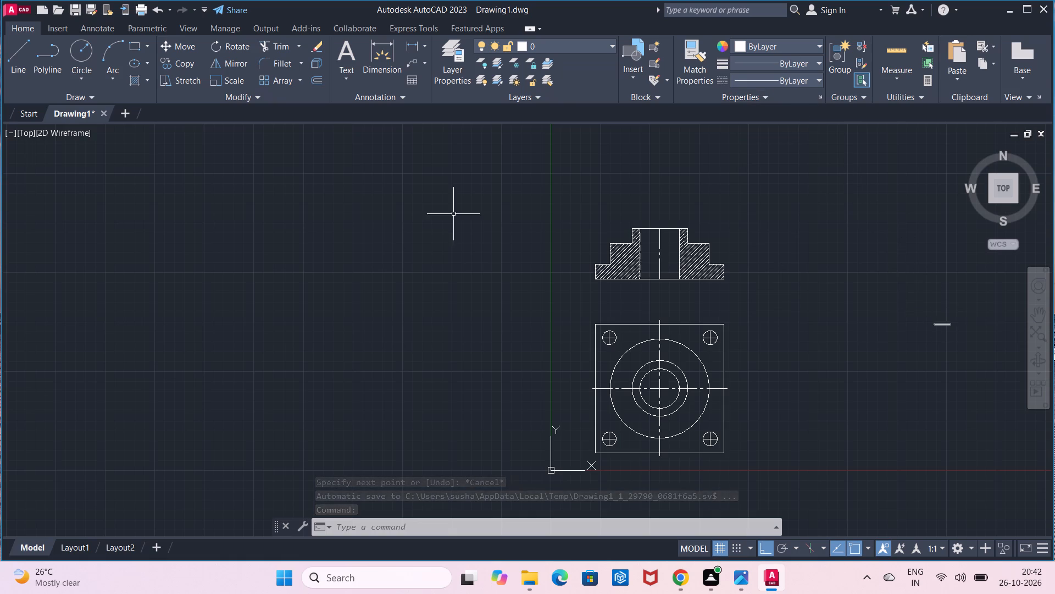
click(26, 65)
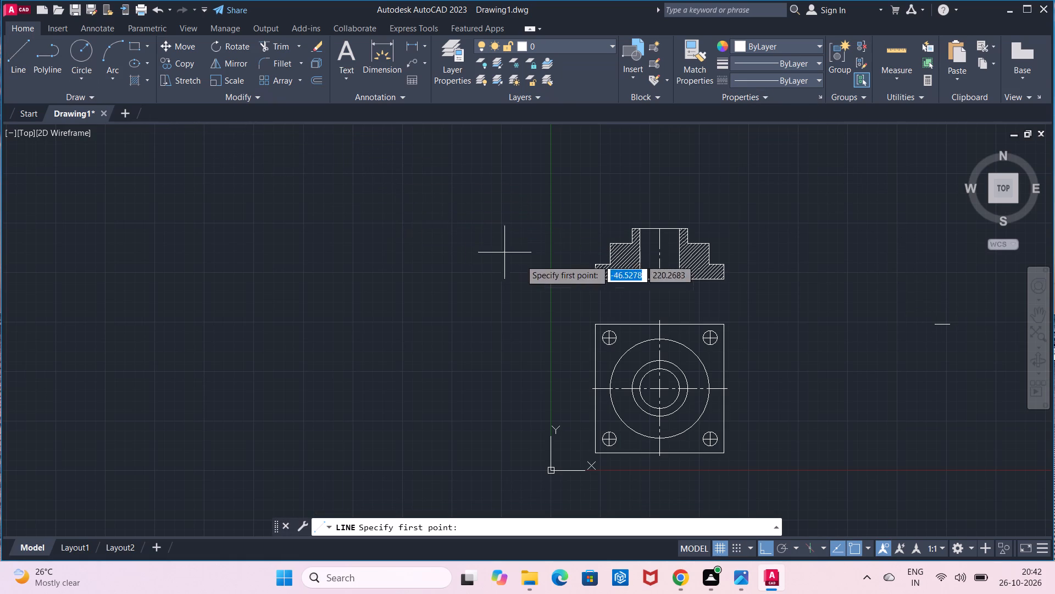
click(951, 326)
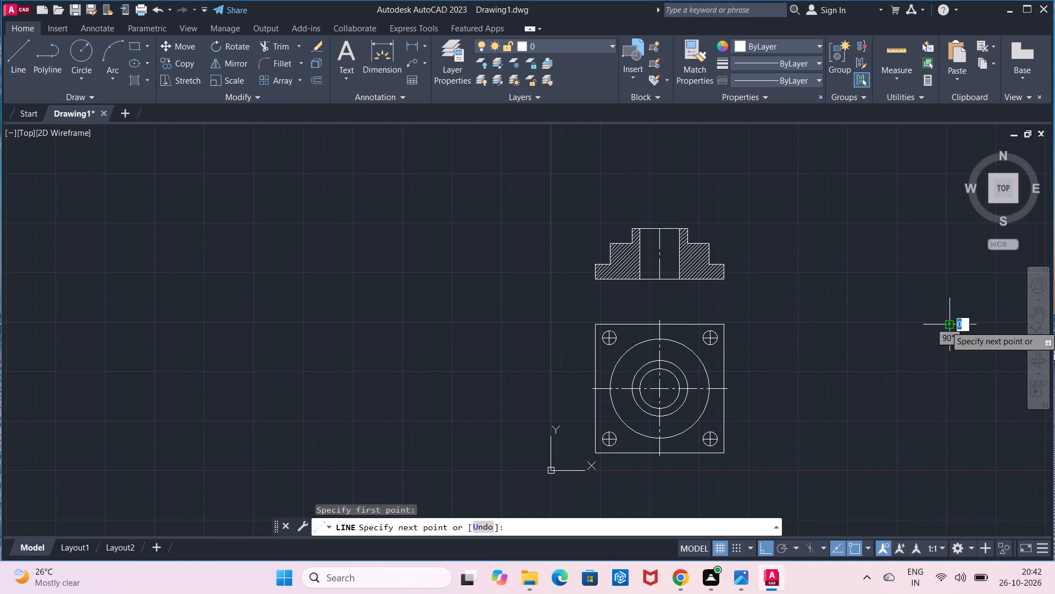
text(130)
key(Return)
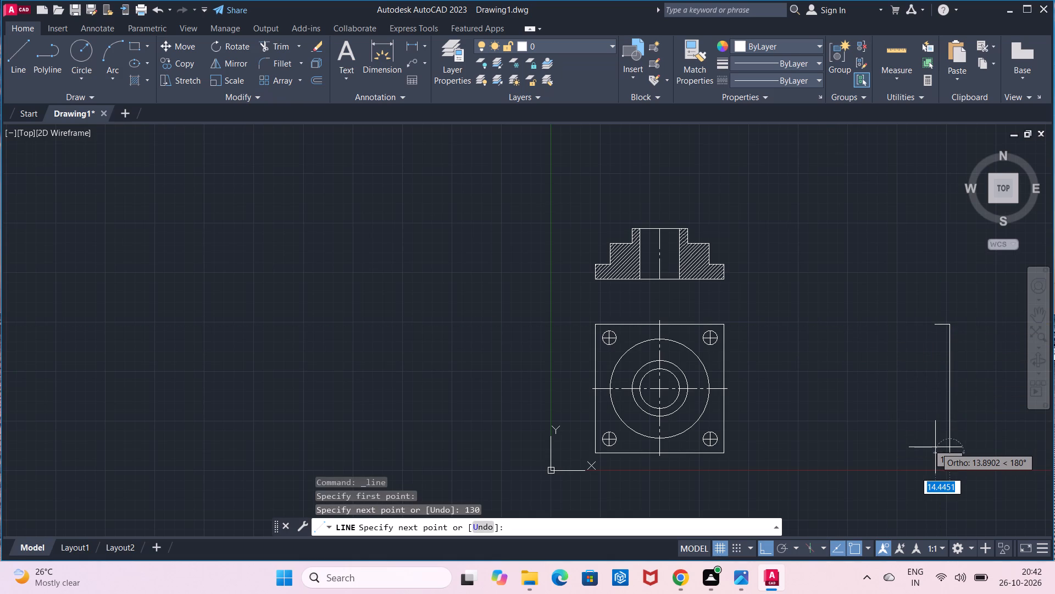
text(15)
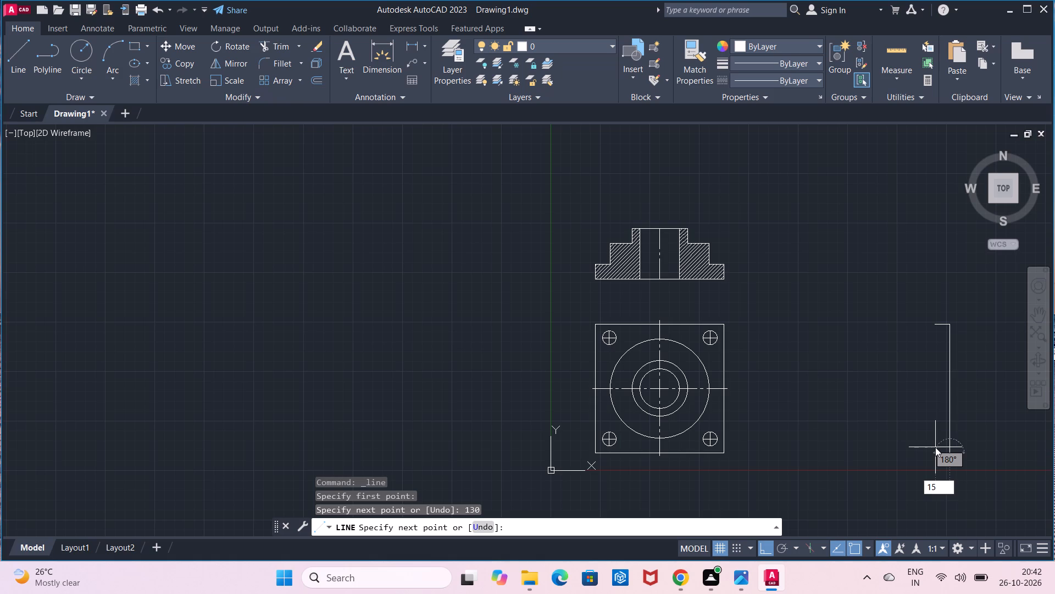
key(Return)
click(931, 327)
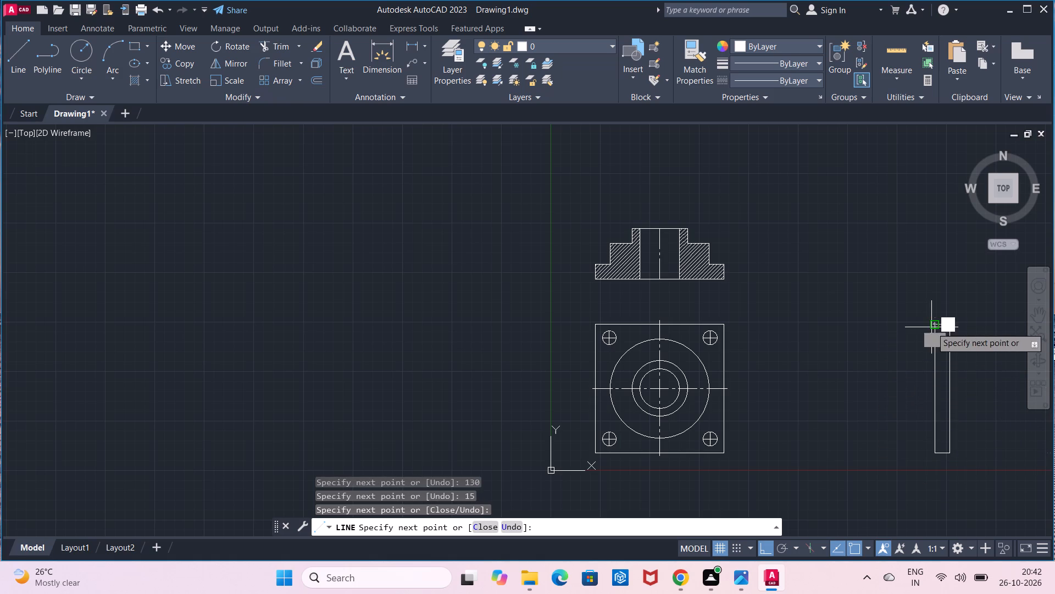
key(Escape)
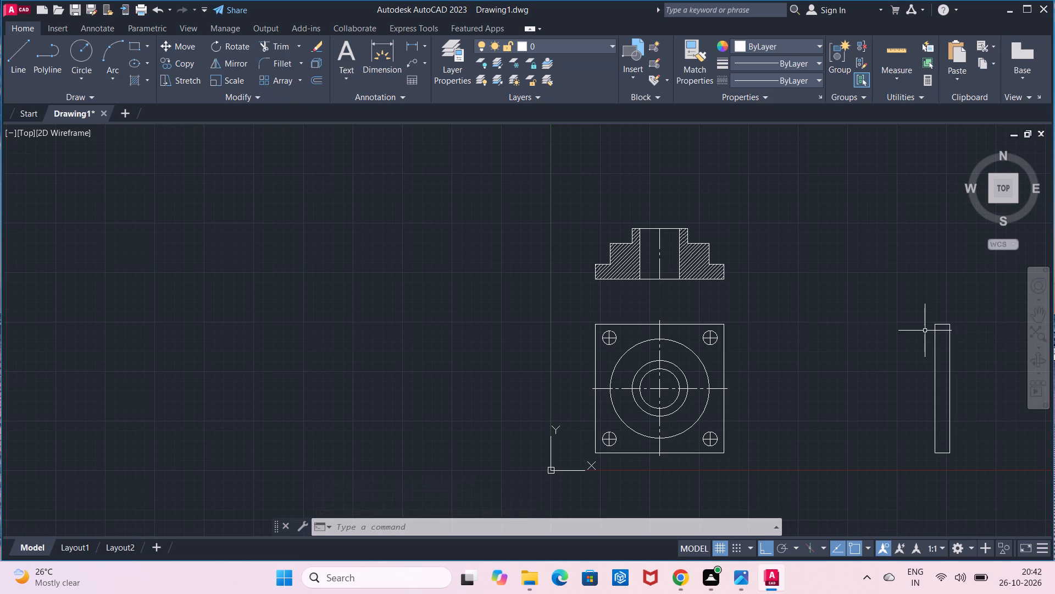
key(Escape)
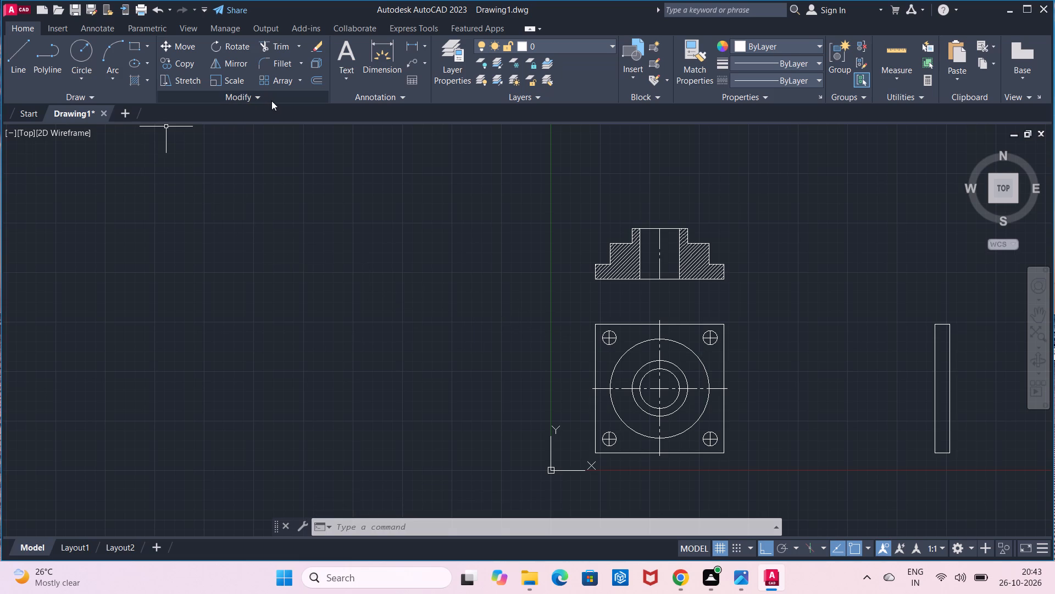
Draw the second step on the base's left edge, starting level with the upper hole centre: 21 left, 100 down, and back to the base.
click(23, 62)
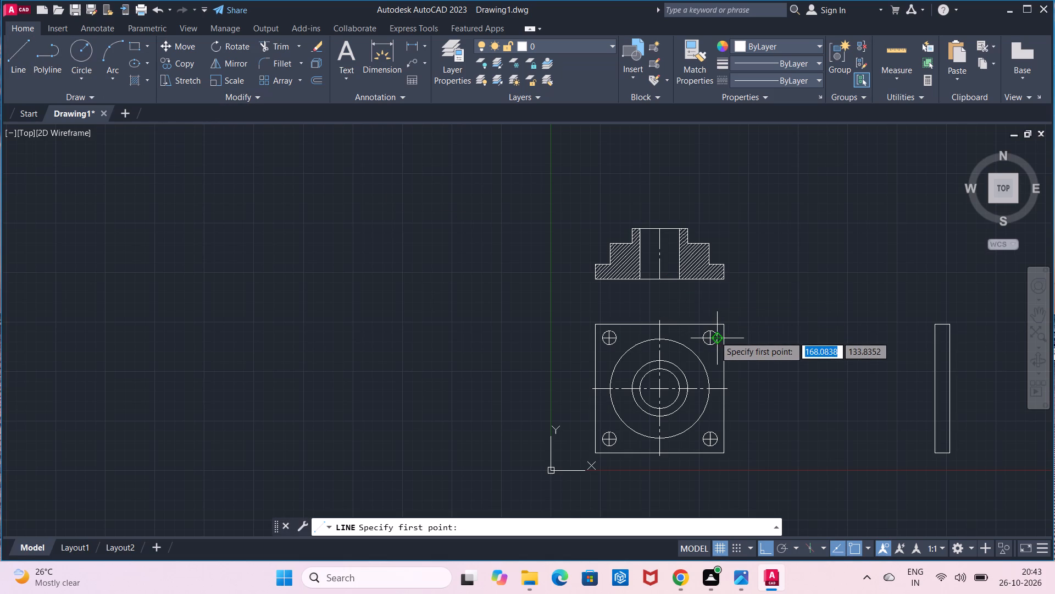
click(932, 339)
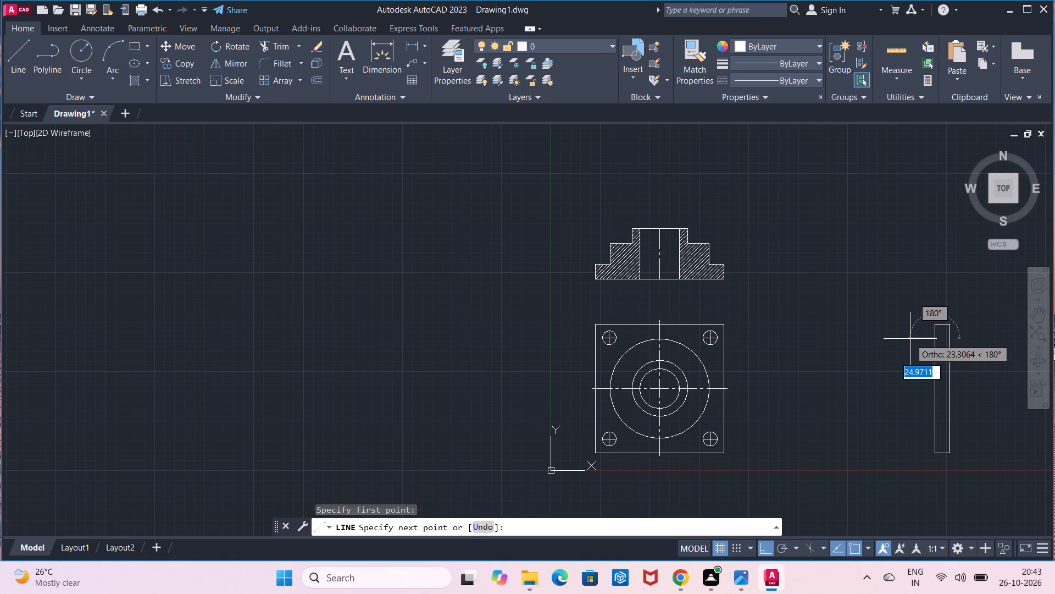
text(21)
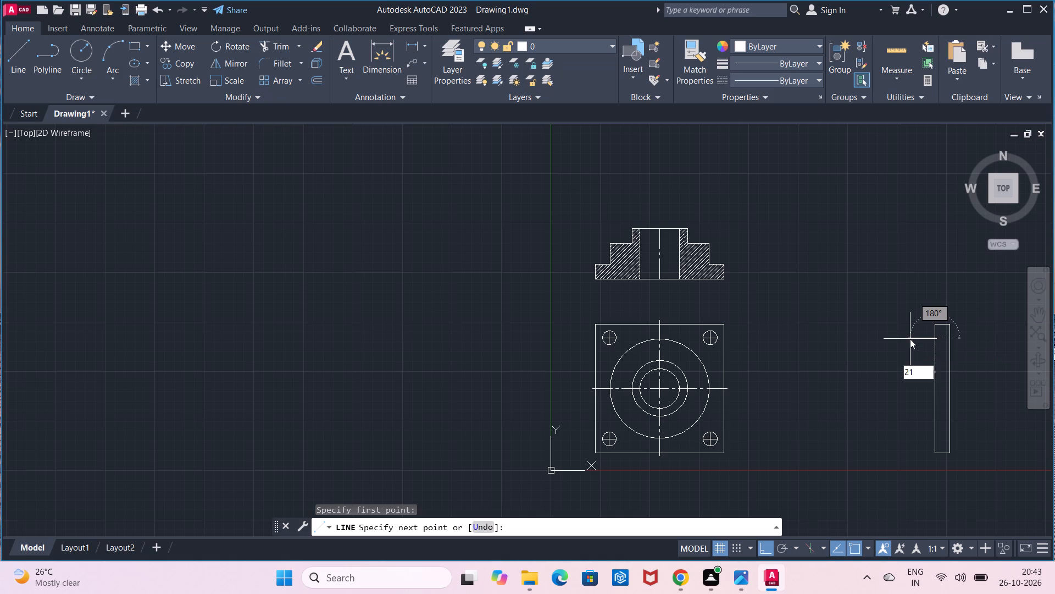
key(Return)
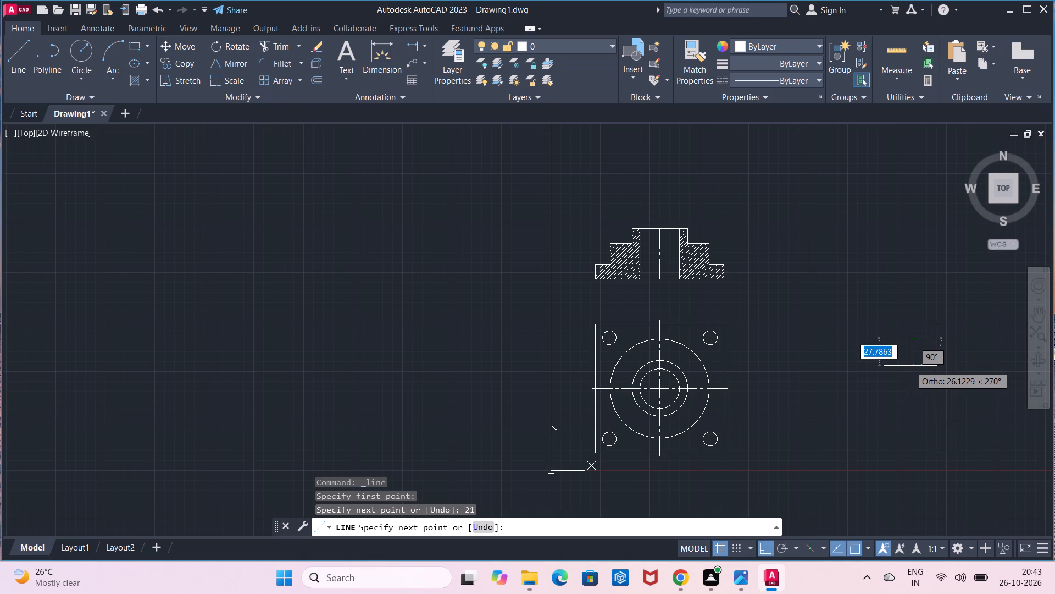
key(1)
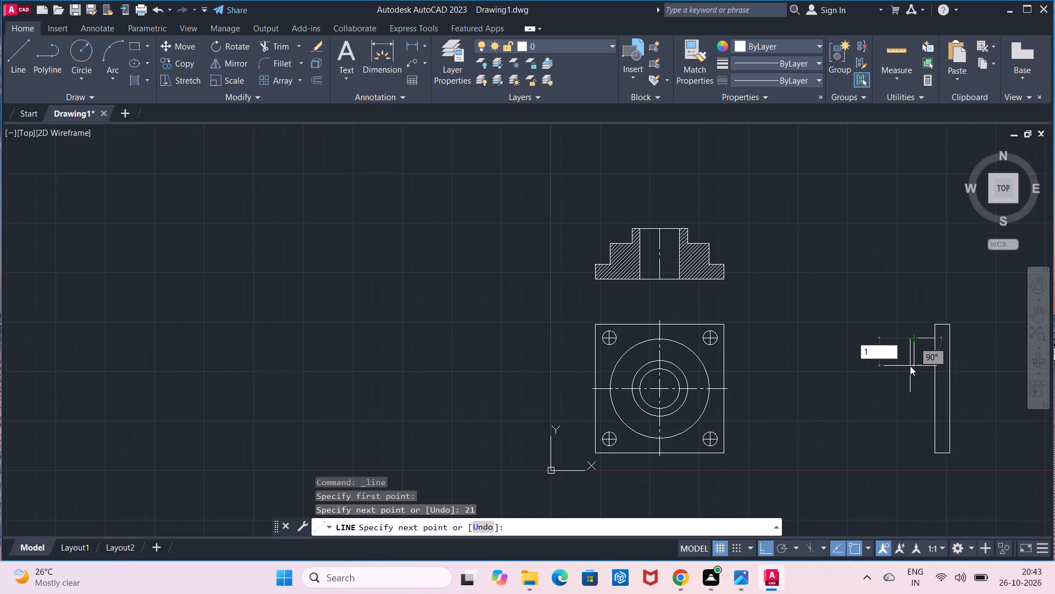
text(00)
key(Return)
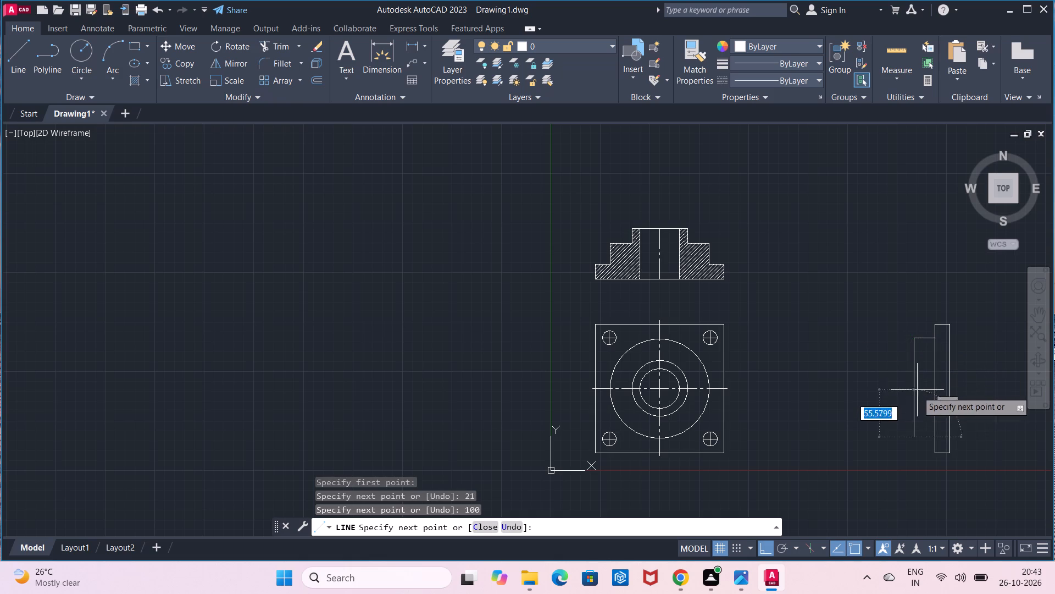
click(934, 435)
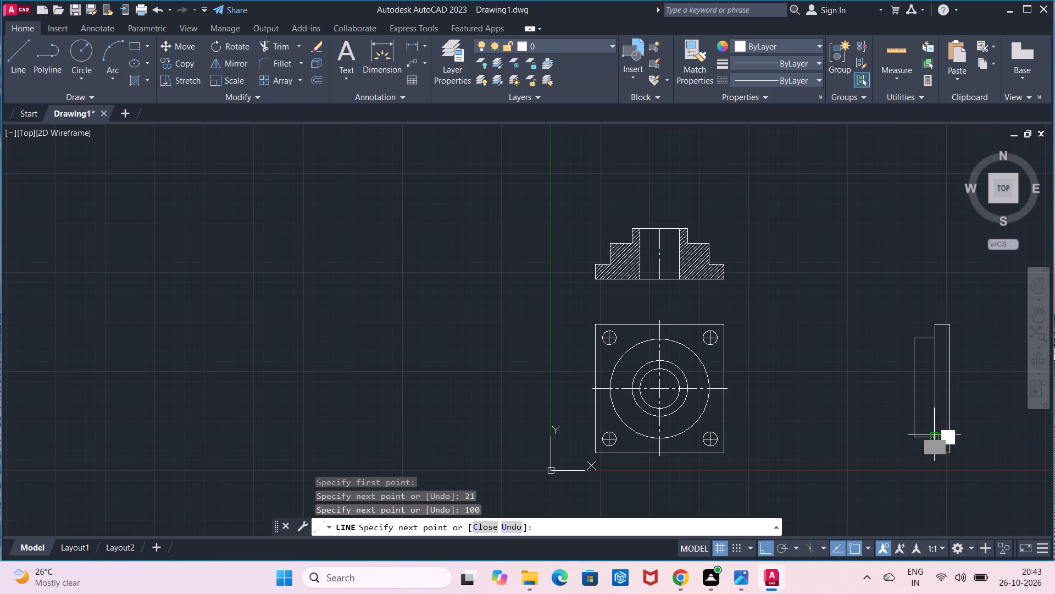
key(Escape)
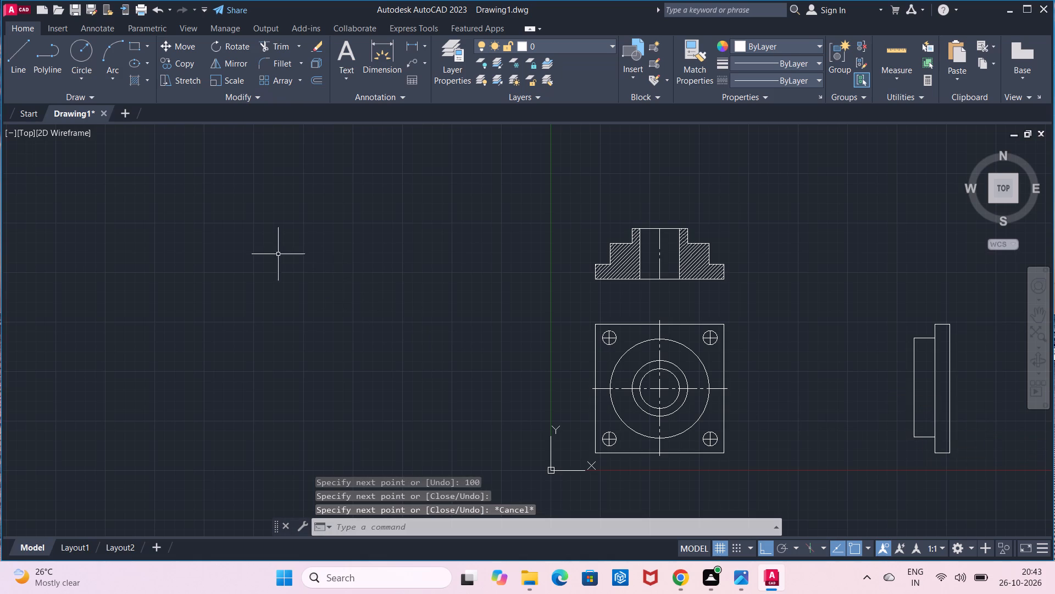
Check the length of the second step's outer vertical edge with a linear dimension preview.
click(24, 69)
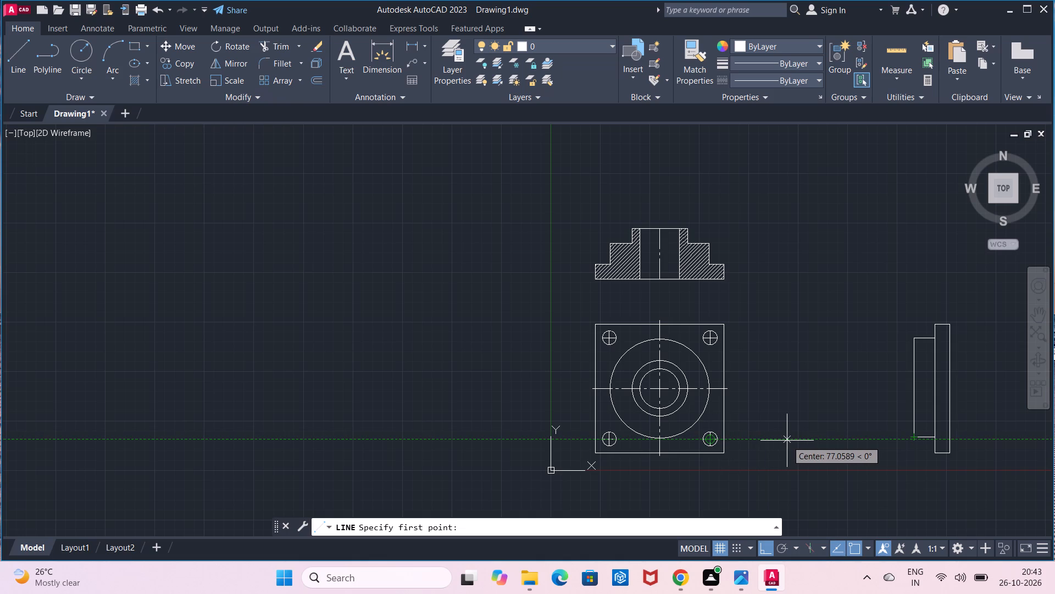
key(Escape)
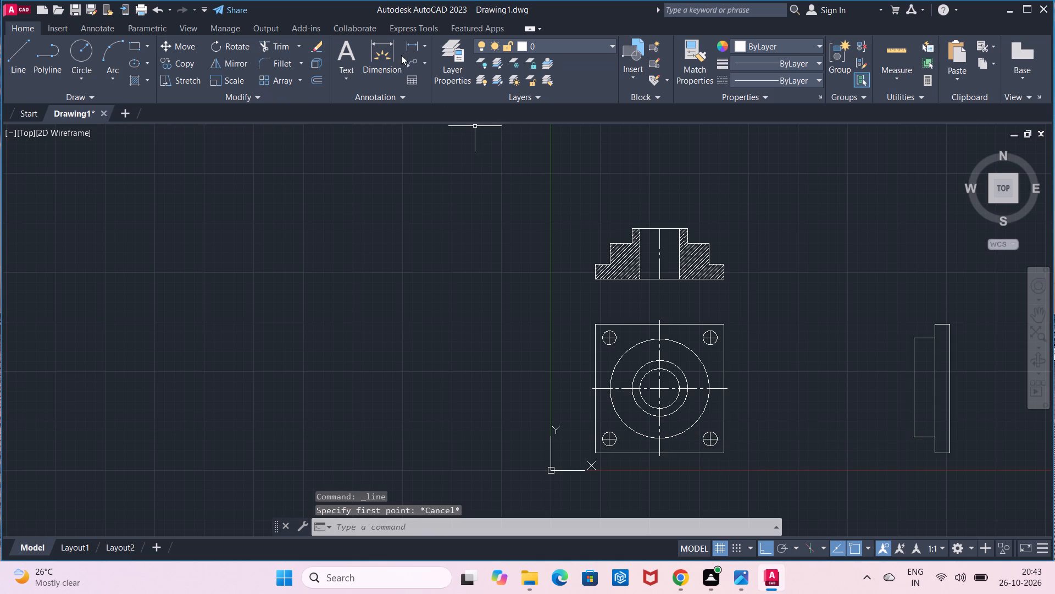
click(406, 48)
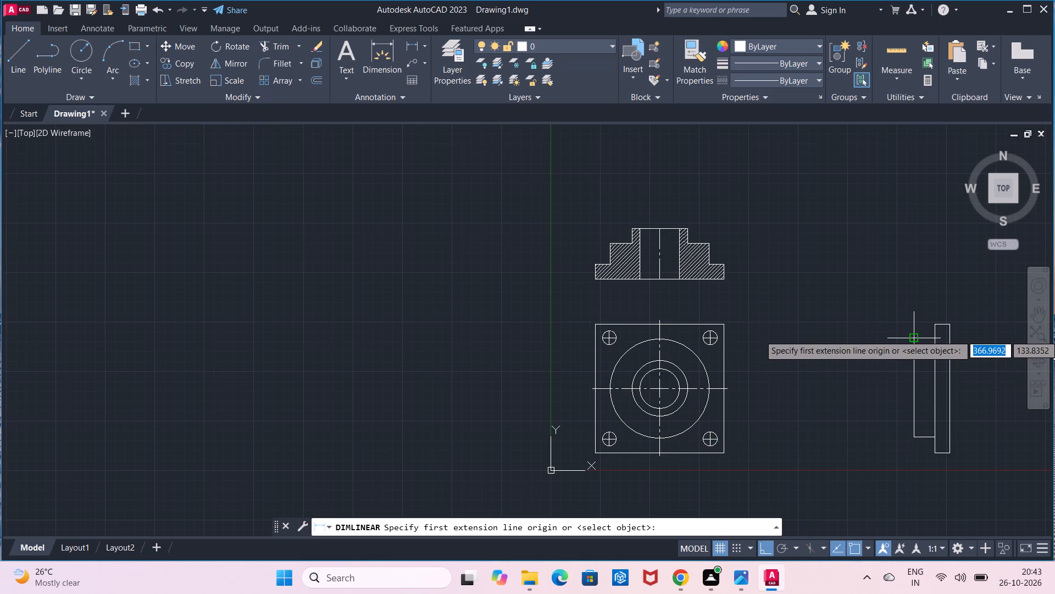
click(910, 335)
click(917, 438)
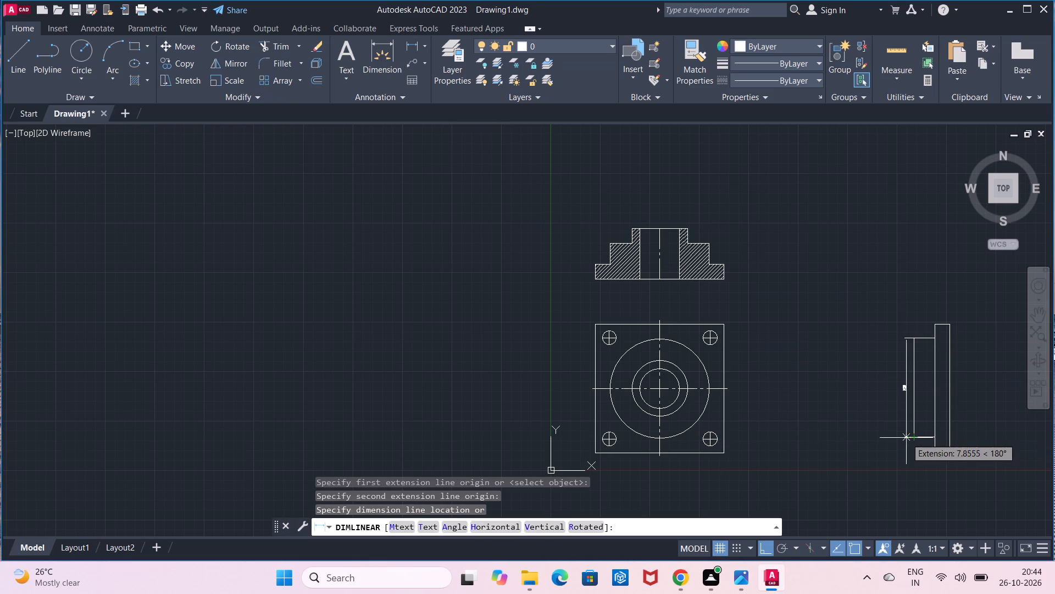
scroll(906, 438, up, 1)
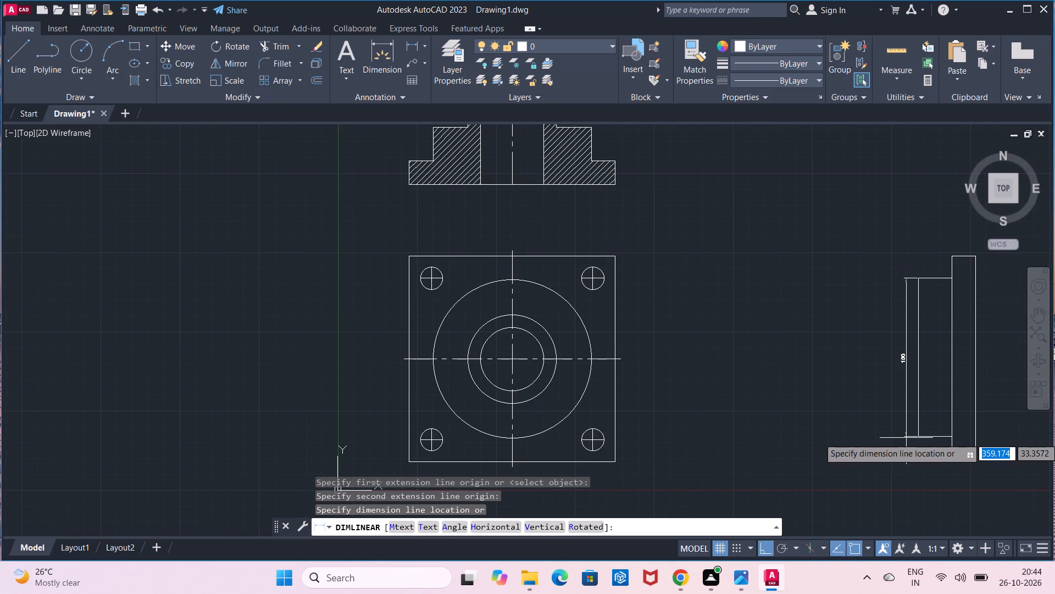
key(Escape)
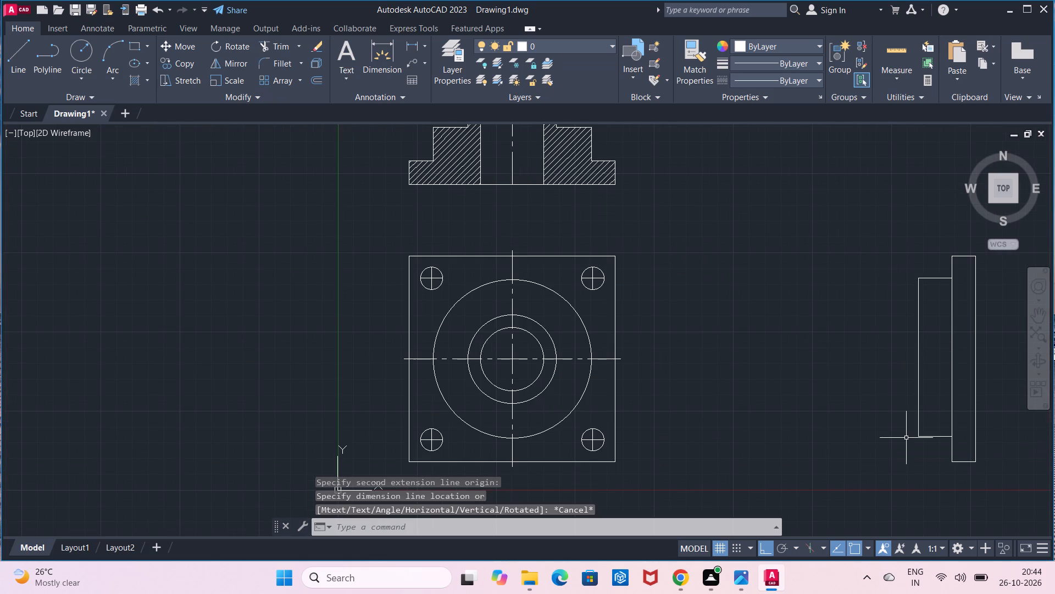
Delete the top horizontal line of the second step in the right-hand view.
click(25, 54)
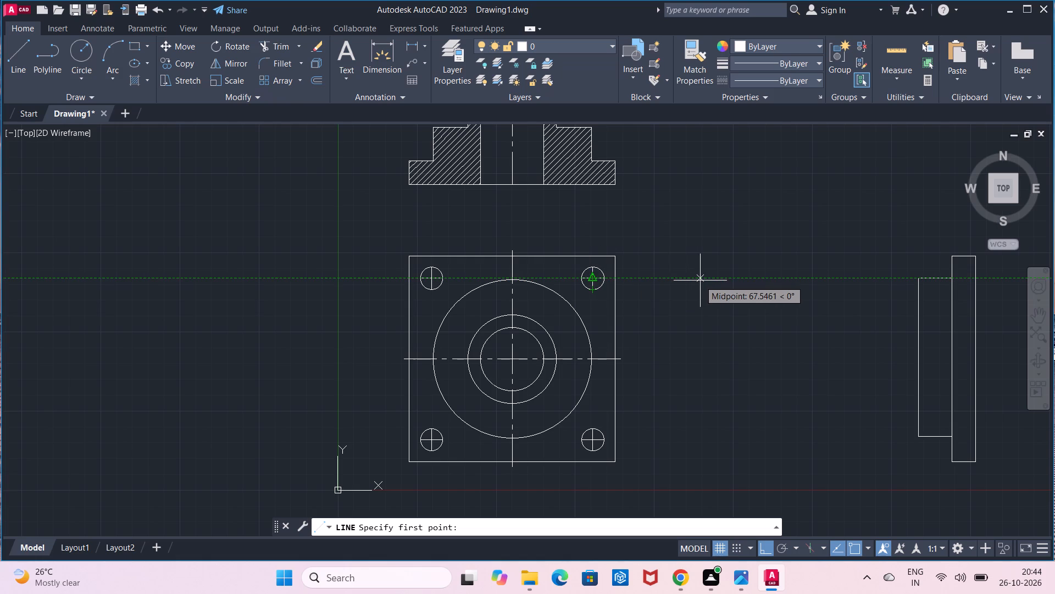
key(Escape)
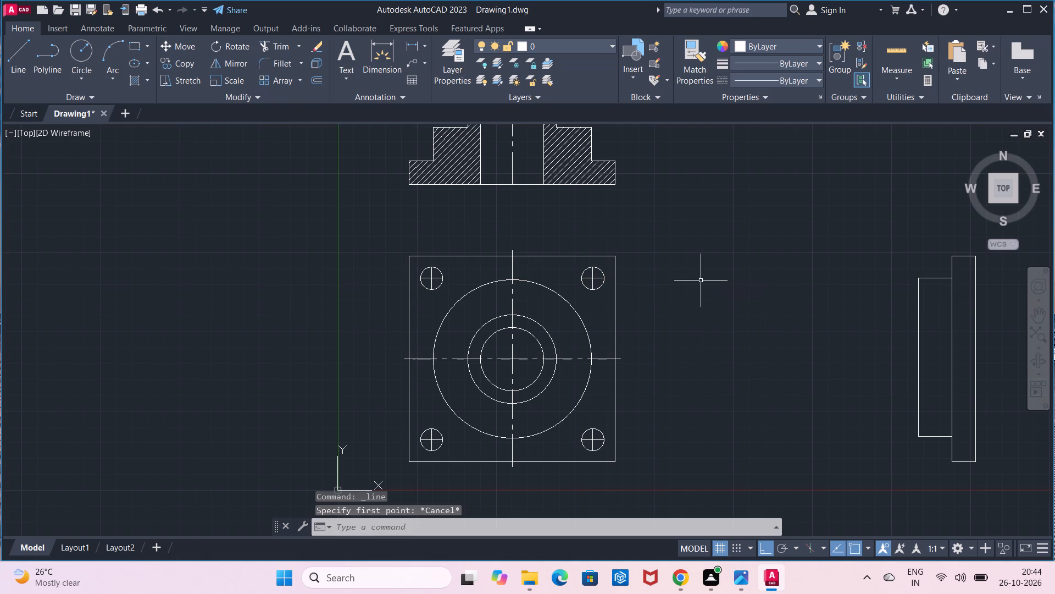
click(924, 278)
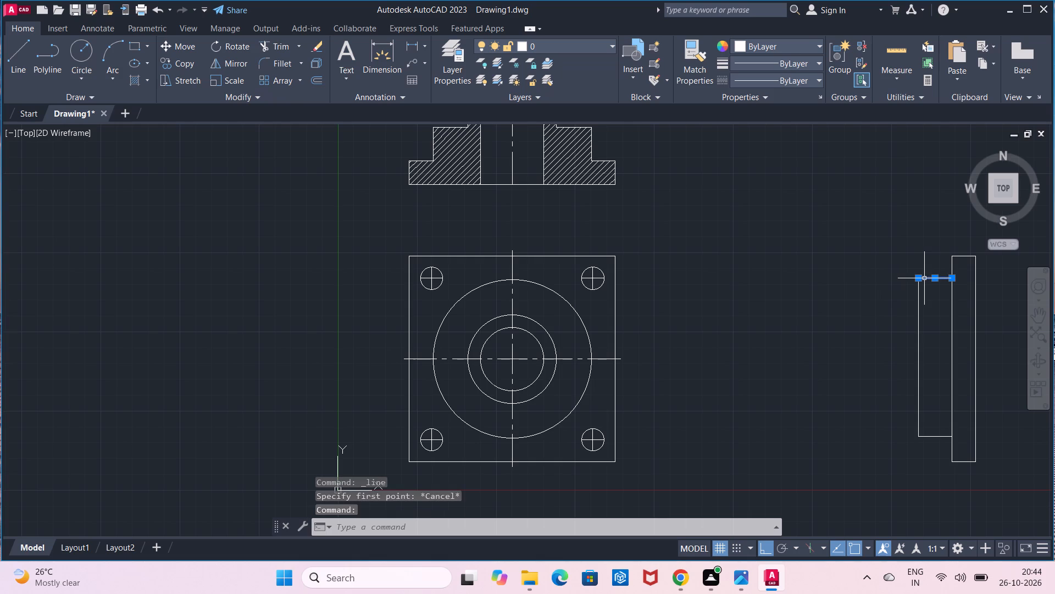
key(Delete)
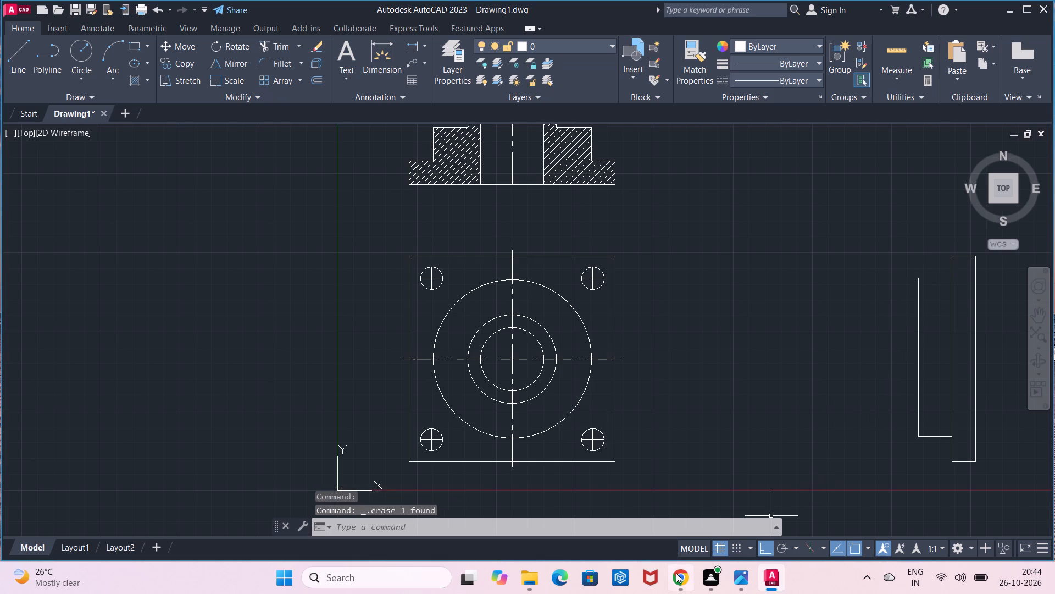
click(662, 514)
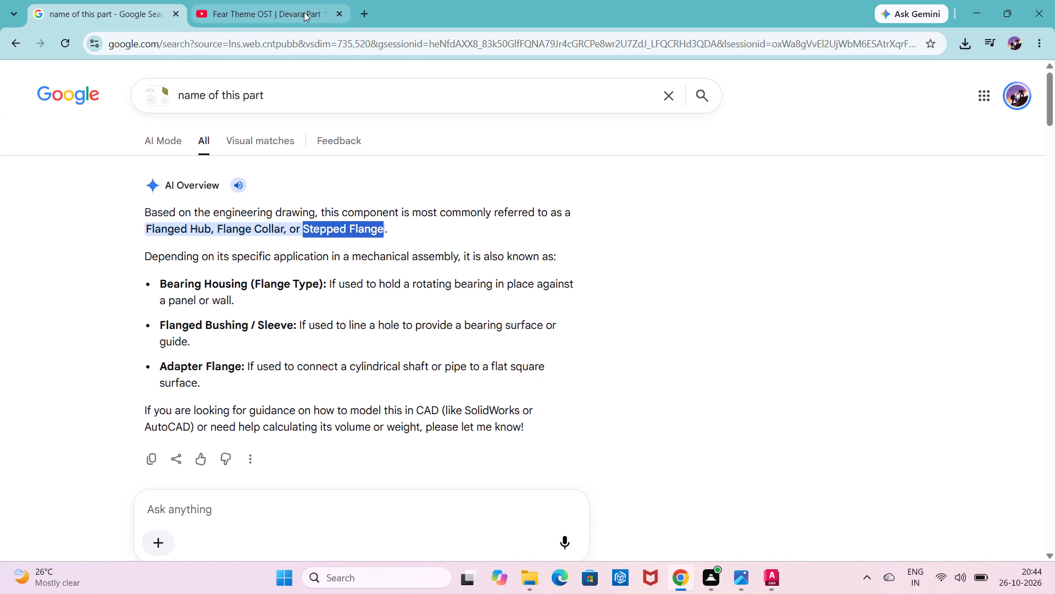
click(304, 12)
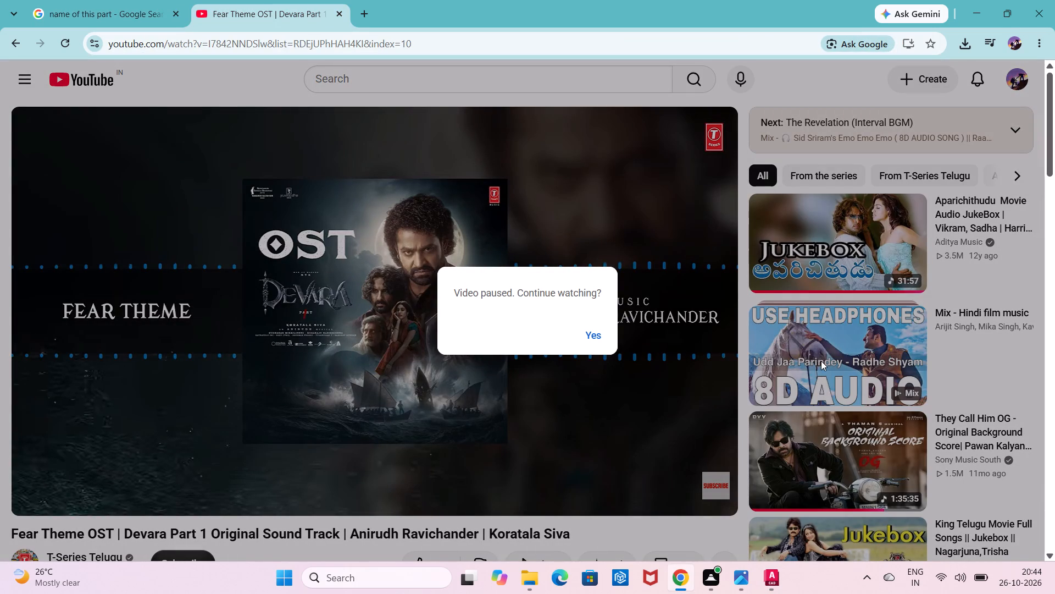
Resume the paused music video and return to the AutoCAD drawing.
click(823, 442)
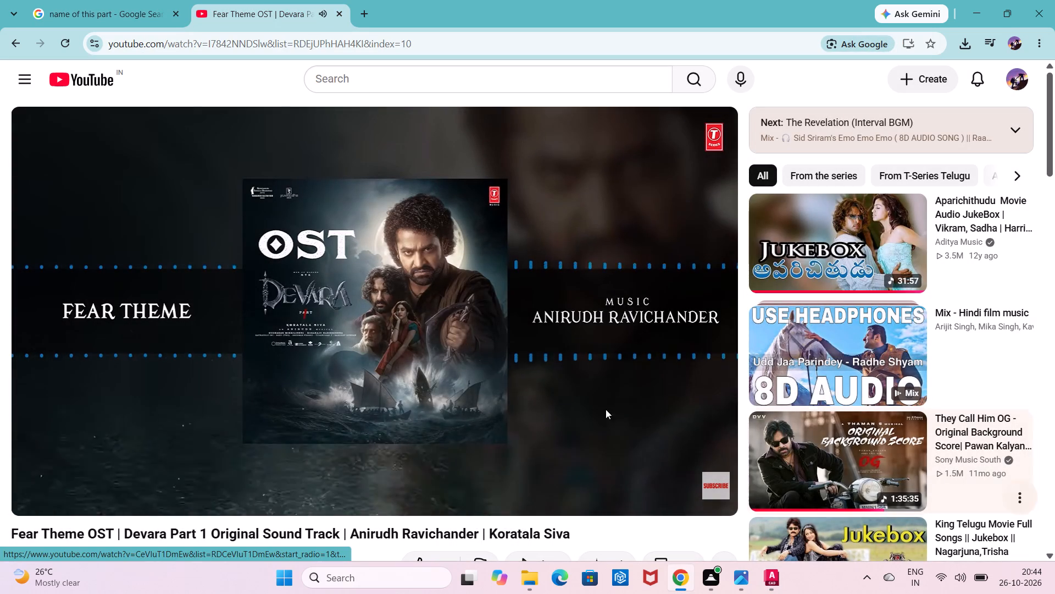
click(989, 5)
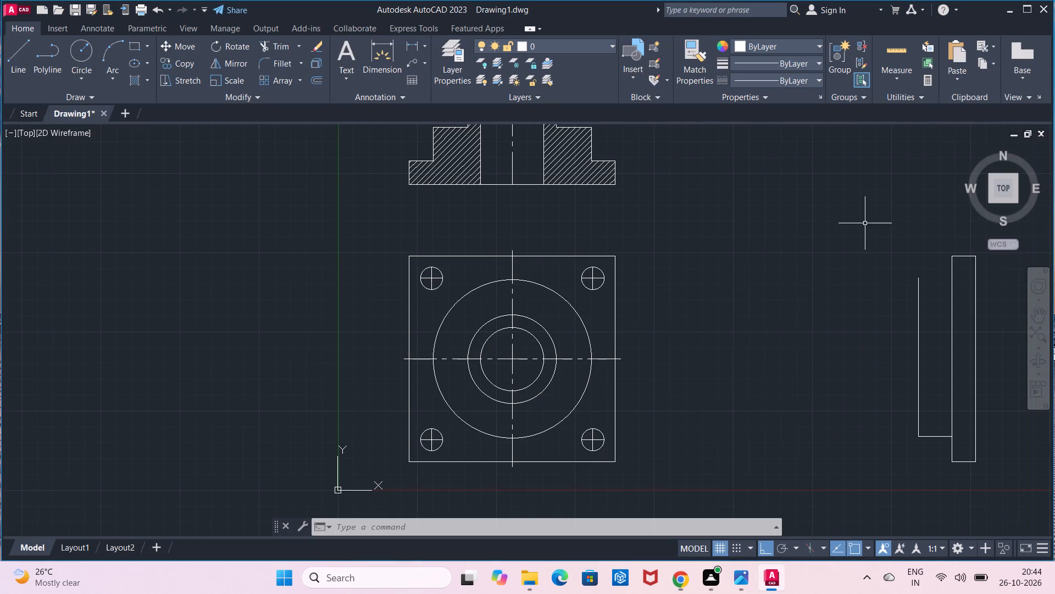
Delete the outer vertical line and the bottom horizontal line of the second step in the side view.
click(918, 337)
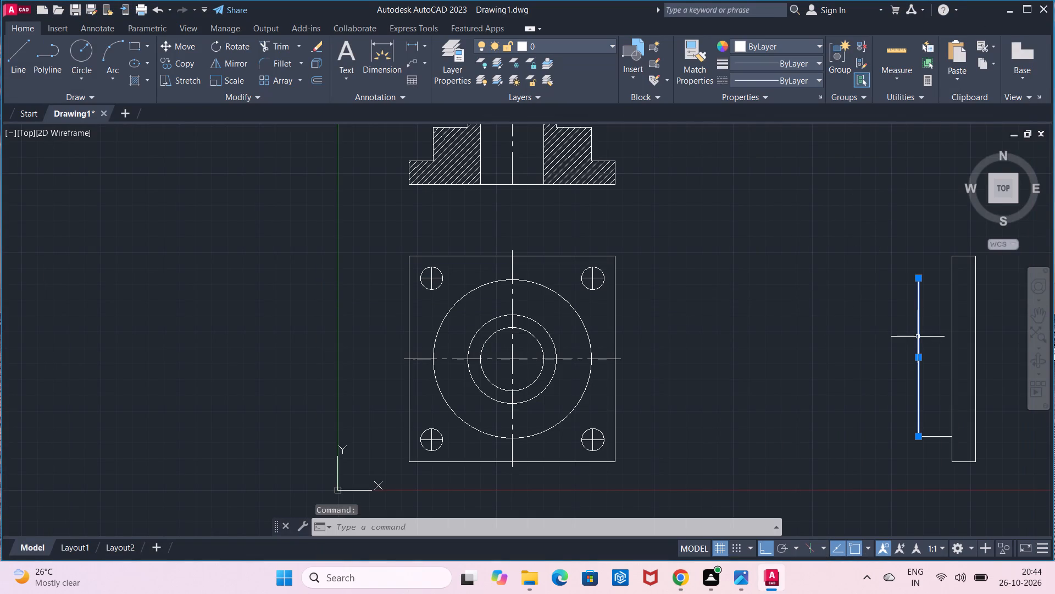
key(Delete)
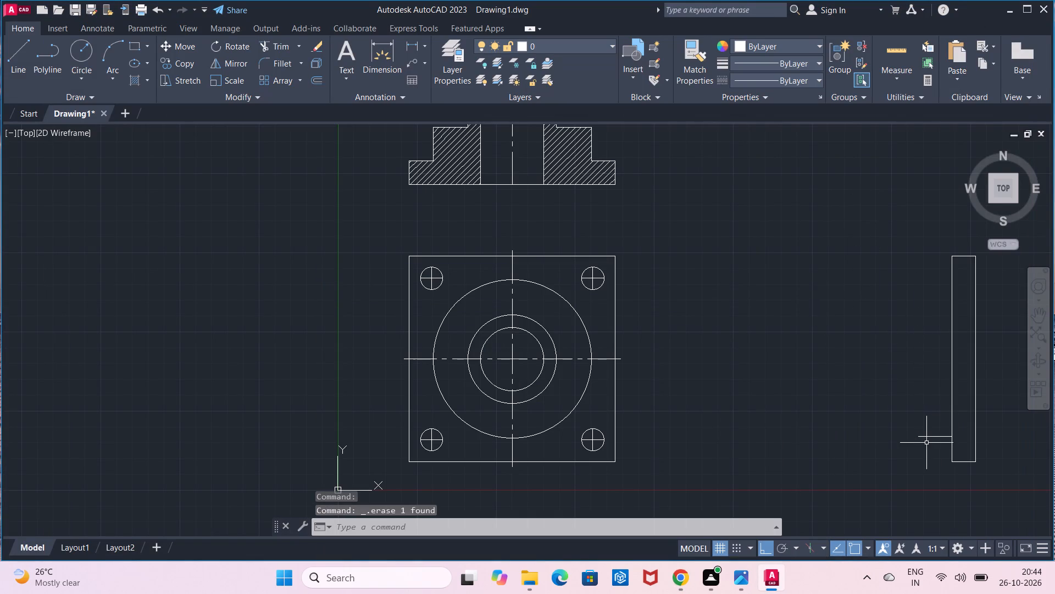
click(931, 438)
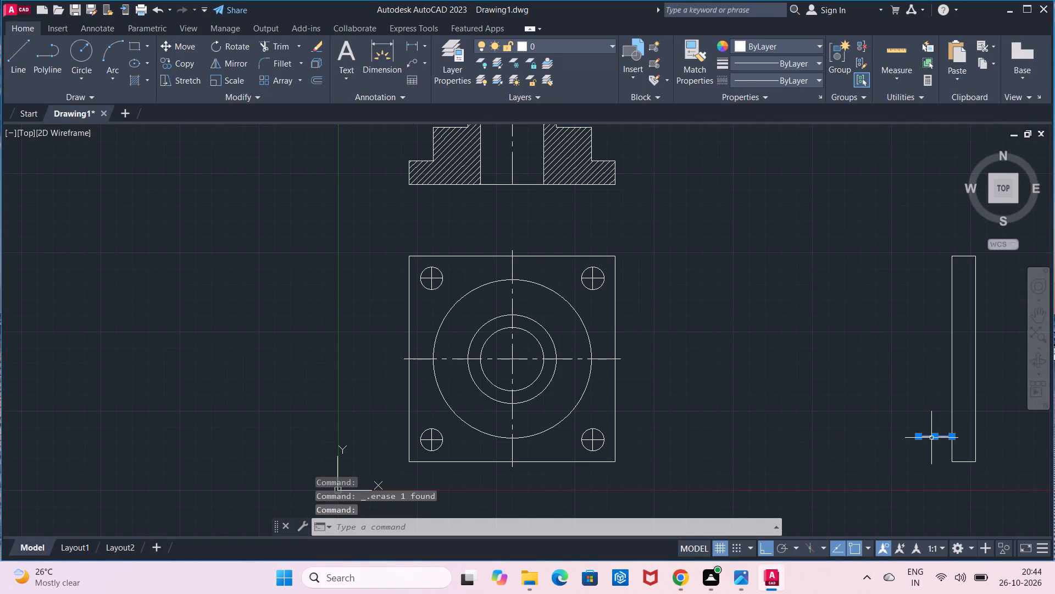
key(Delete)
Redraw the second step on the base's left edge, starting level with the large circle's top: 21 left, 100 down, and back to the base.
click(14, 64)
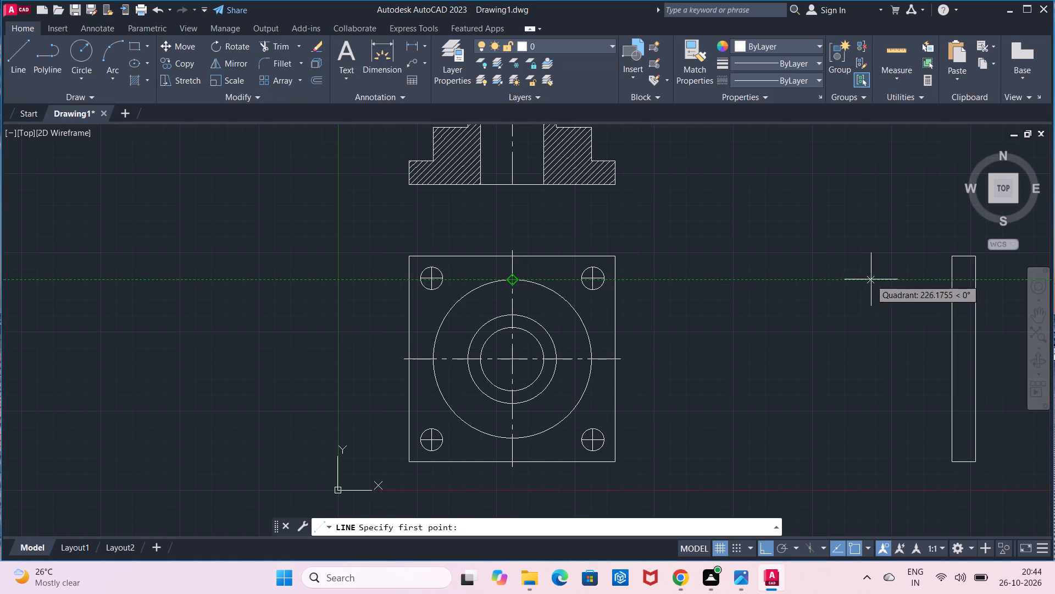
click(953, 279)
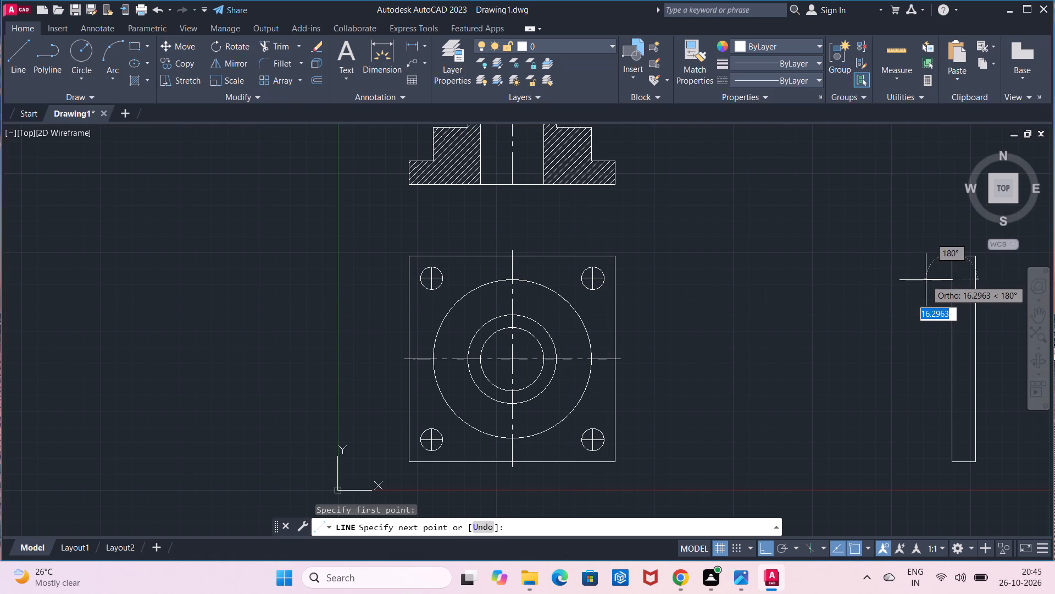
text(21)
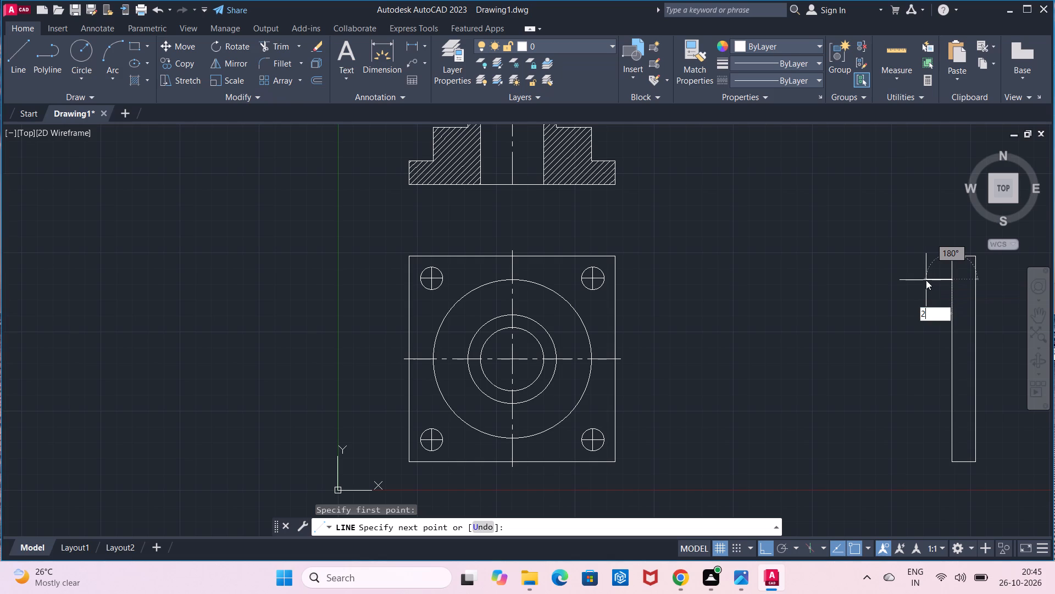
key(Return)
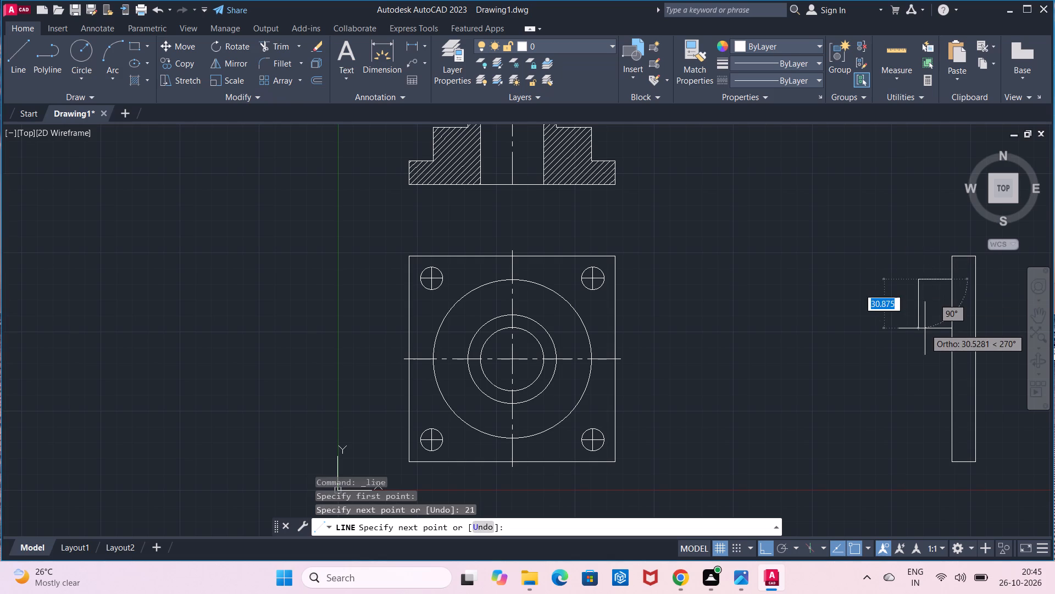
key(1)
text(00)
key(Return)
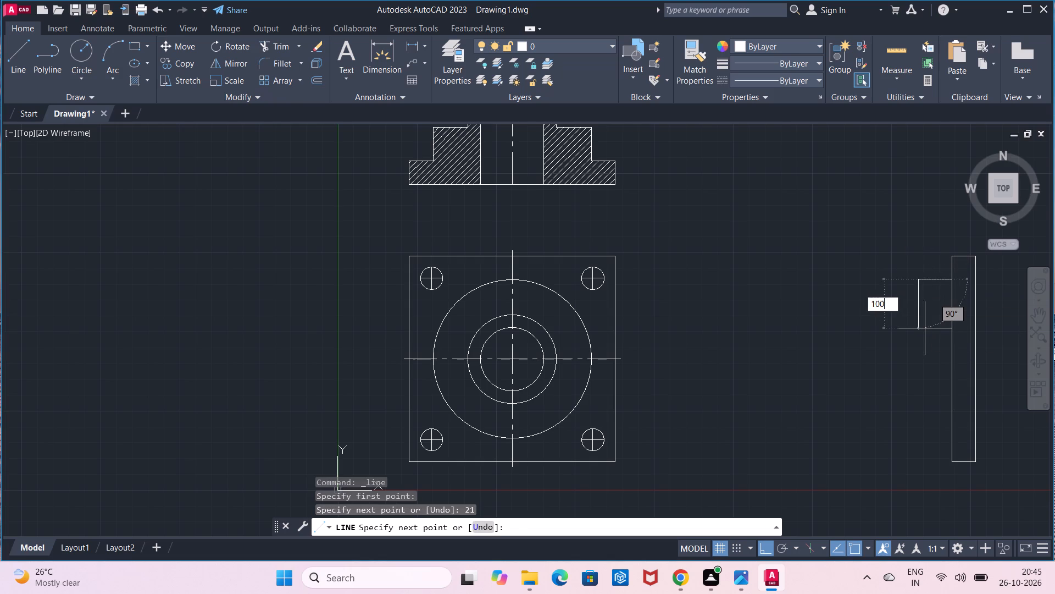
click(953, 441)
key(Escape)
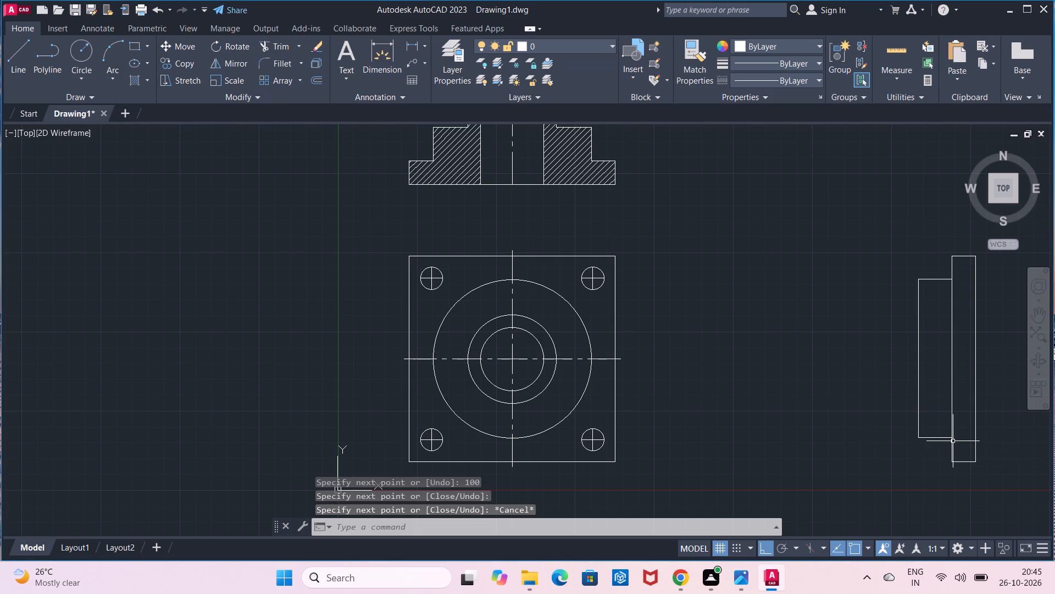
Check the alignment of the large circle's bottom with the second step's lower corner using a temporary line.
click(20, 52)
click(510, 441)
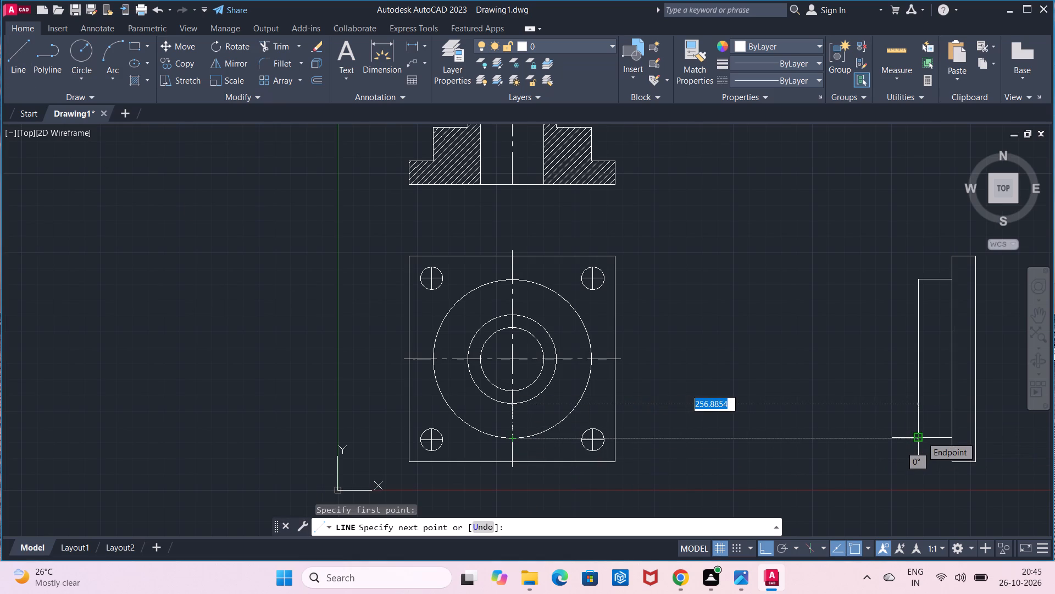
key(Escape)
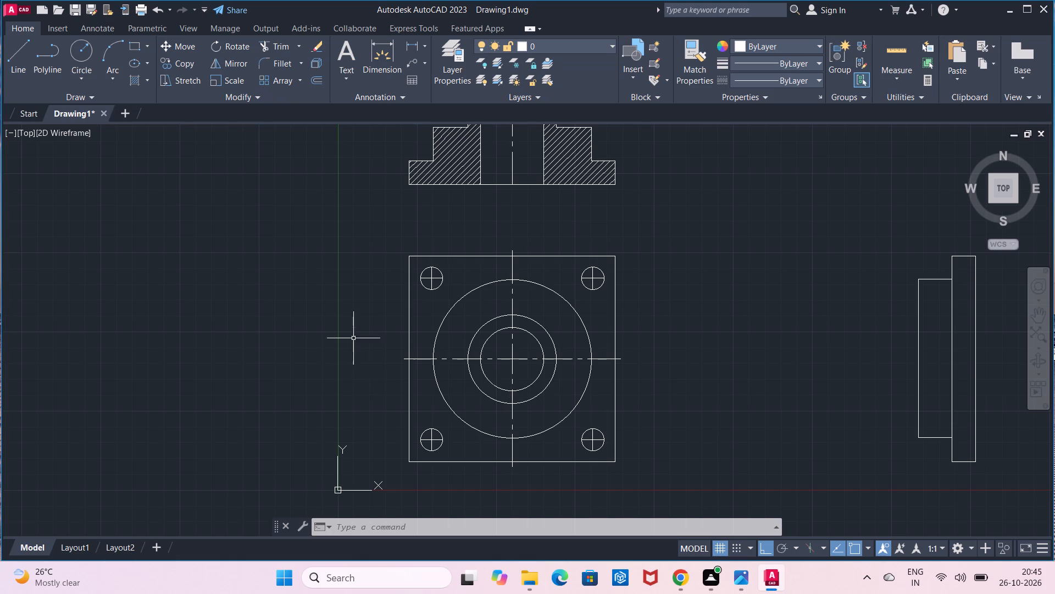
Draw a 15.20 horizontal line leftward from the second step's outer edge, level with the top of the middle circle.
click(17, 64)
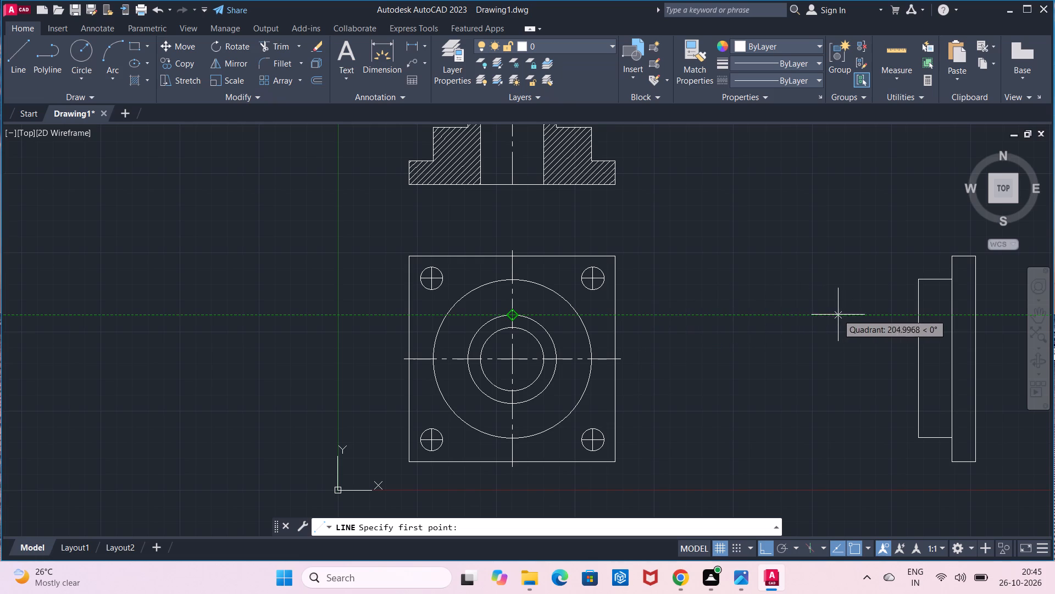
click(915, 315)
key(5)
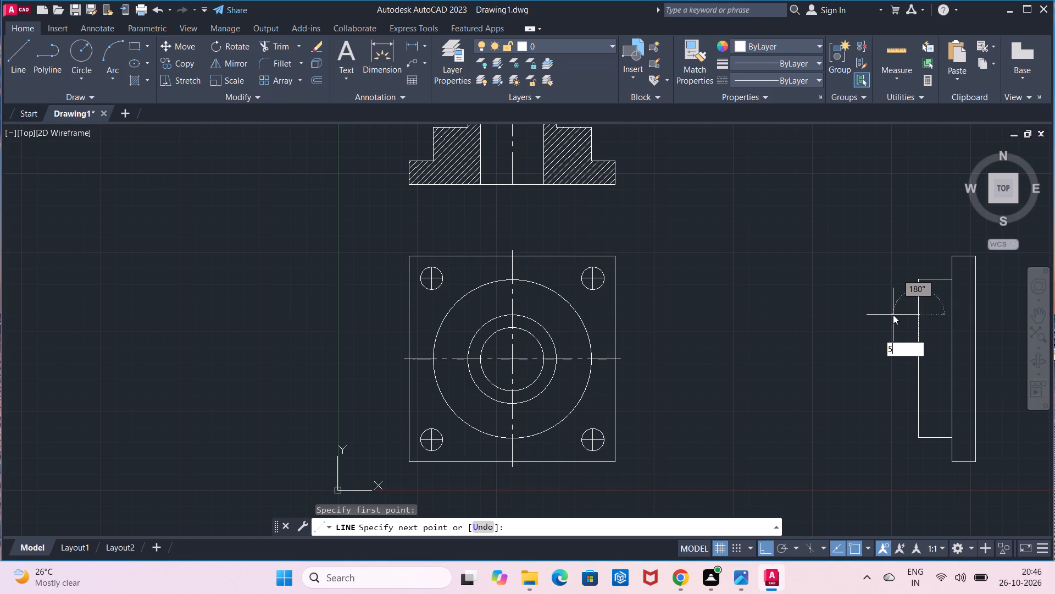
key(BackSpace)
text(15)
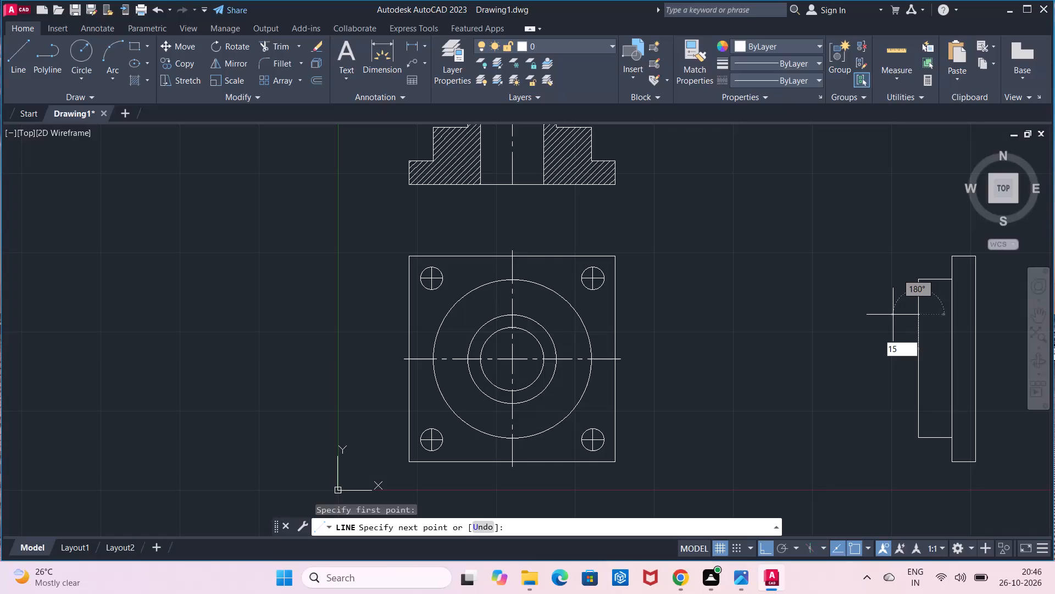
text(.2)
key(0)
key(Return)
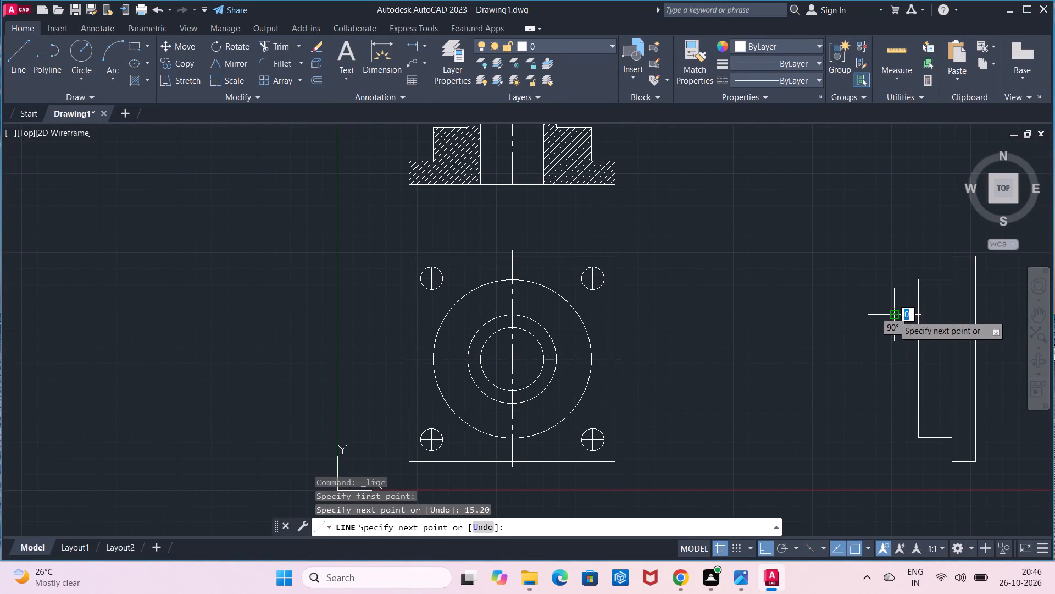
key(Escape)
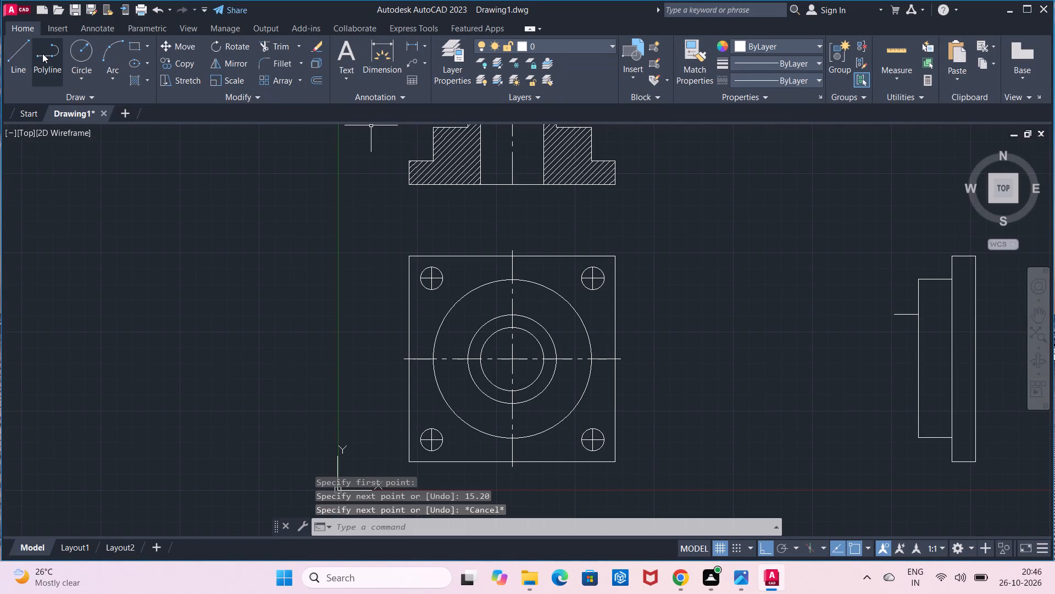
click(21, 53)
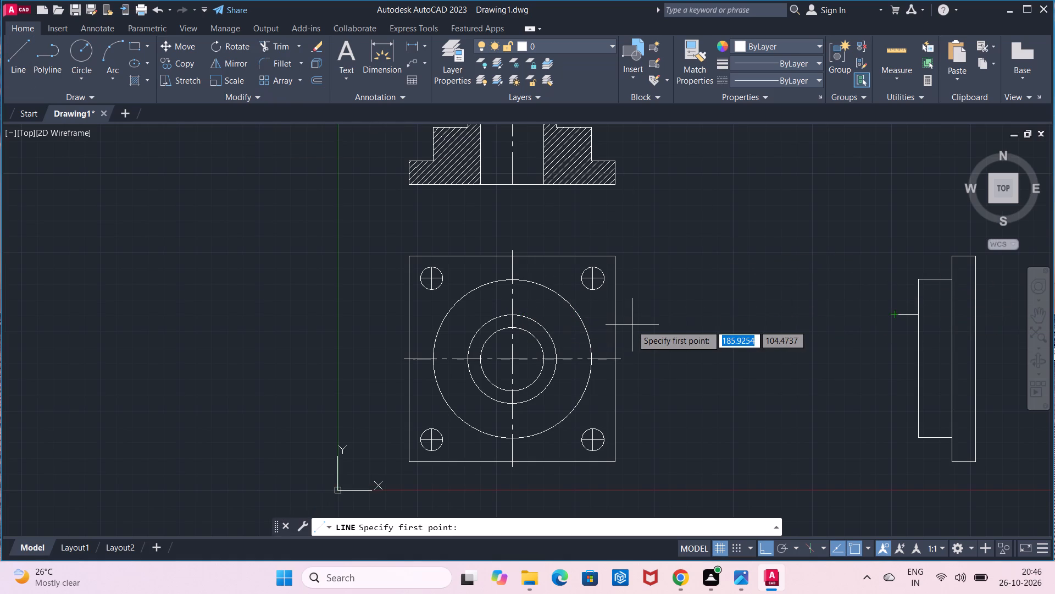
key(Escape)
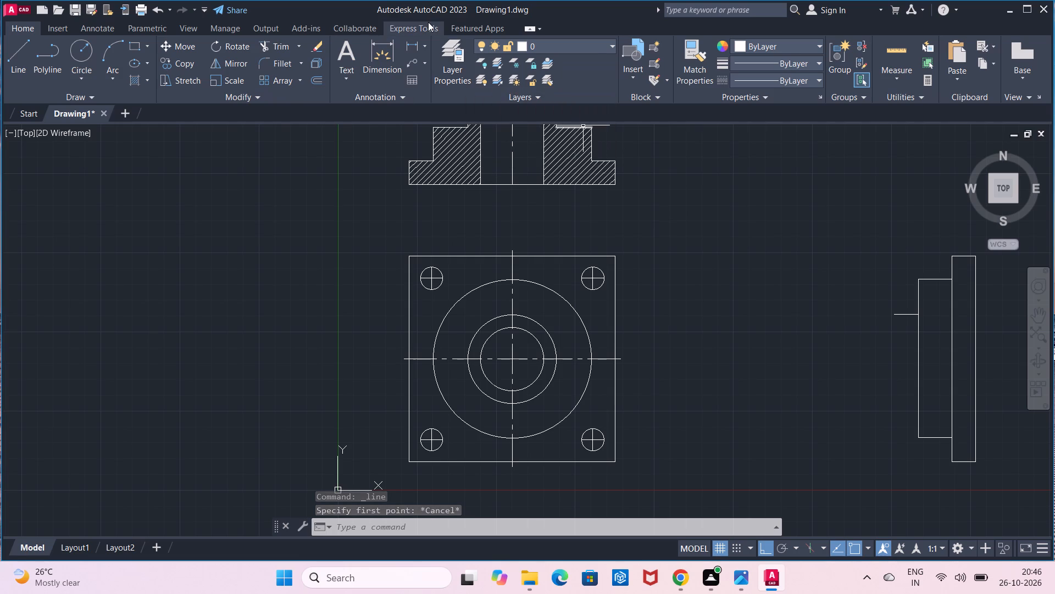
Check the overall width from the short line's outer end to the base's far edge with a linear dimension preview.
click(414, 42)
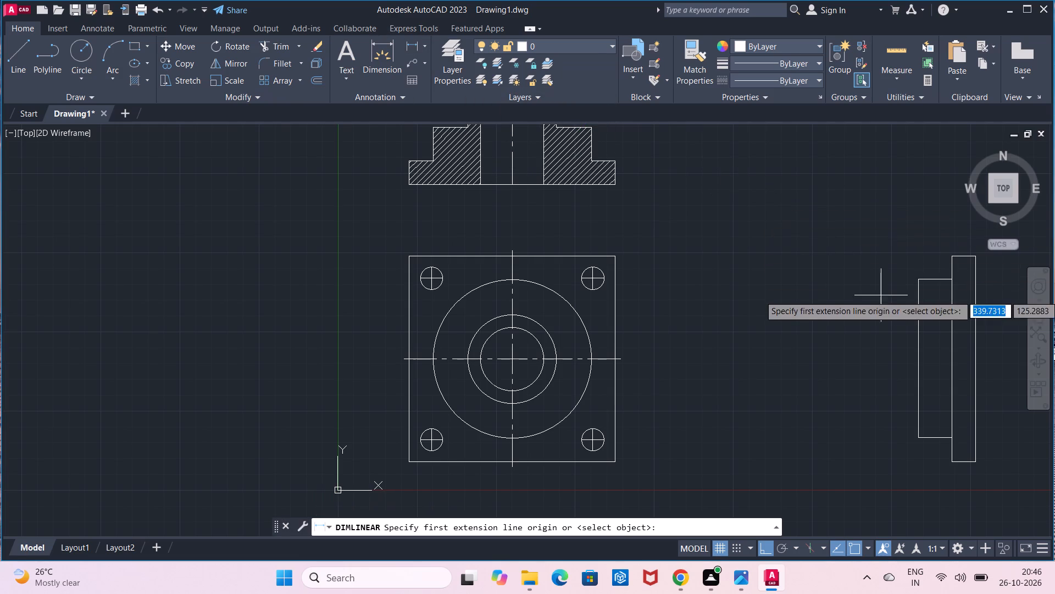
click(894, 317)
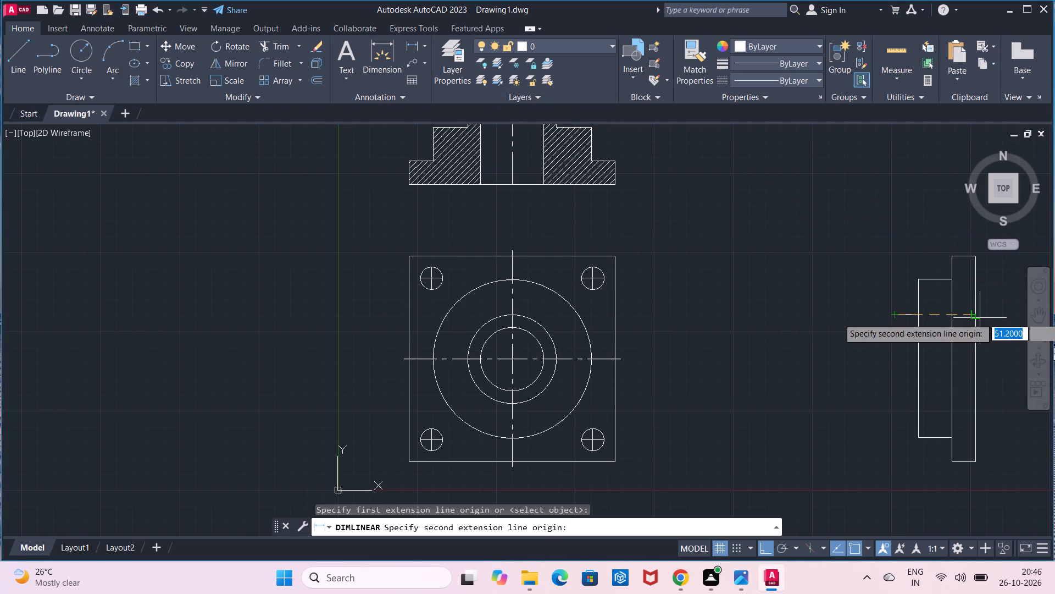
click(977, 317)
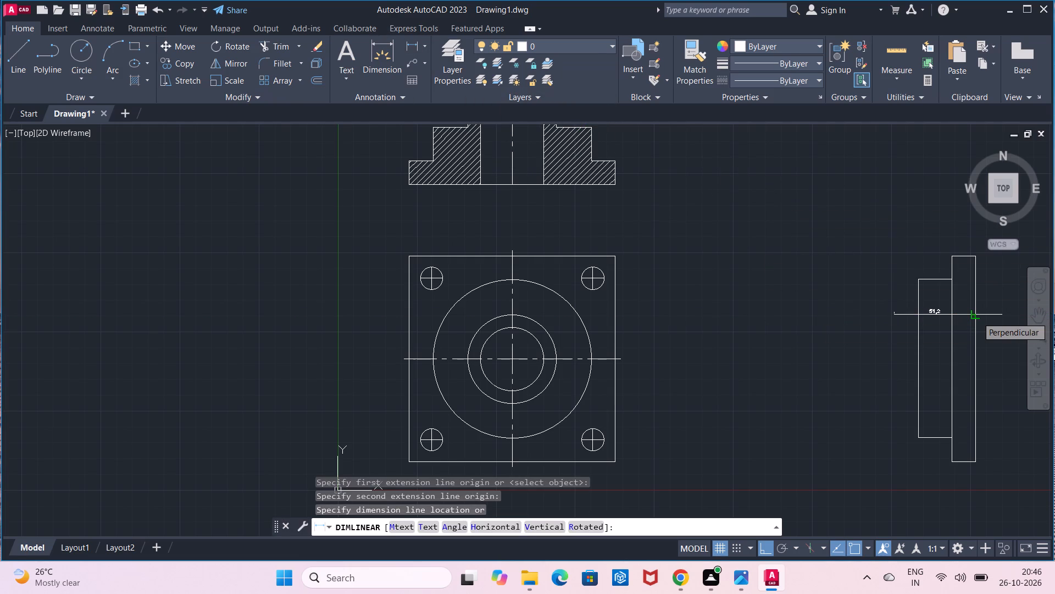
key(Escape)
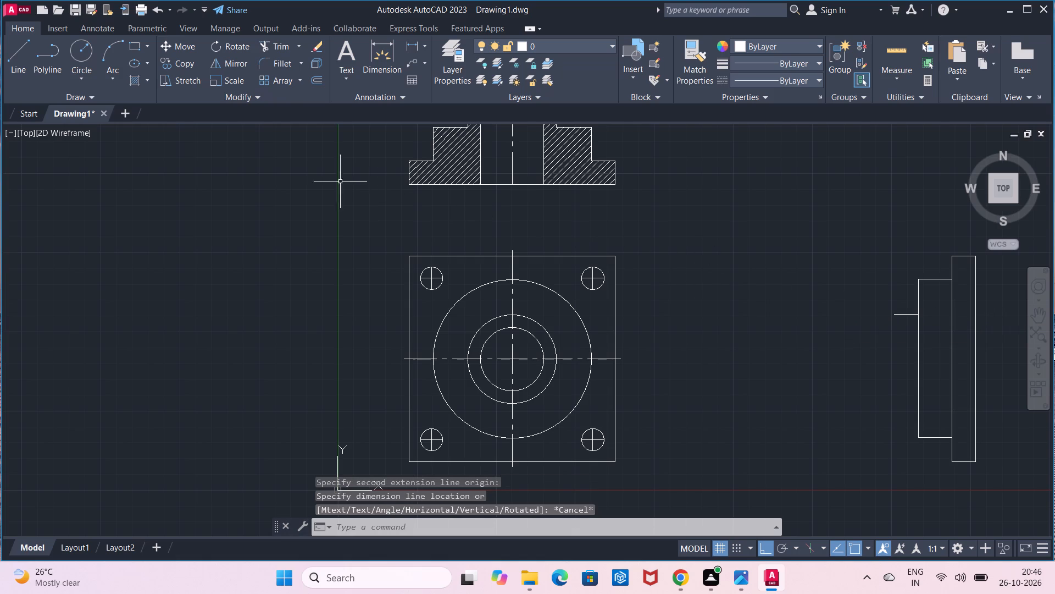
Complete the smallest step from the short line's outer end with a 56 line downward and a horizontal line back to the second step.
click(31, 65)
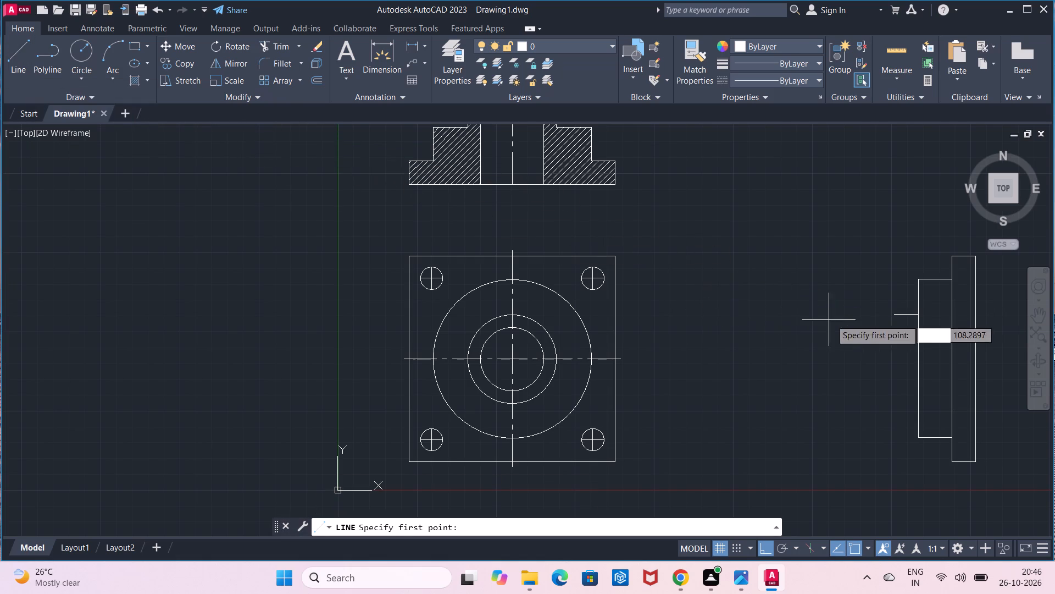
click(899, 317)
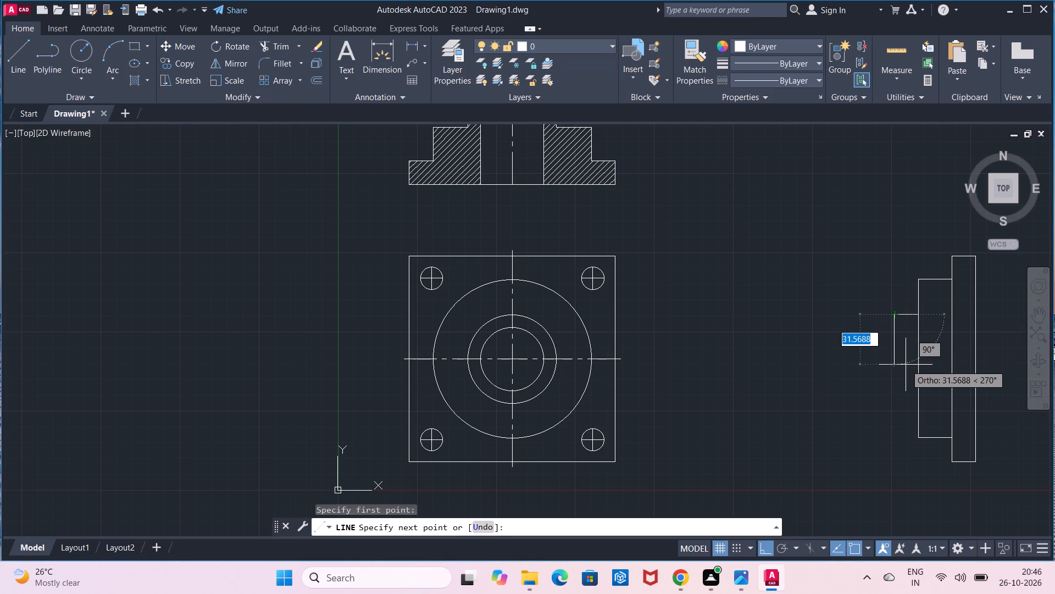
text(56)
key(Return)
key(bracketright)
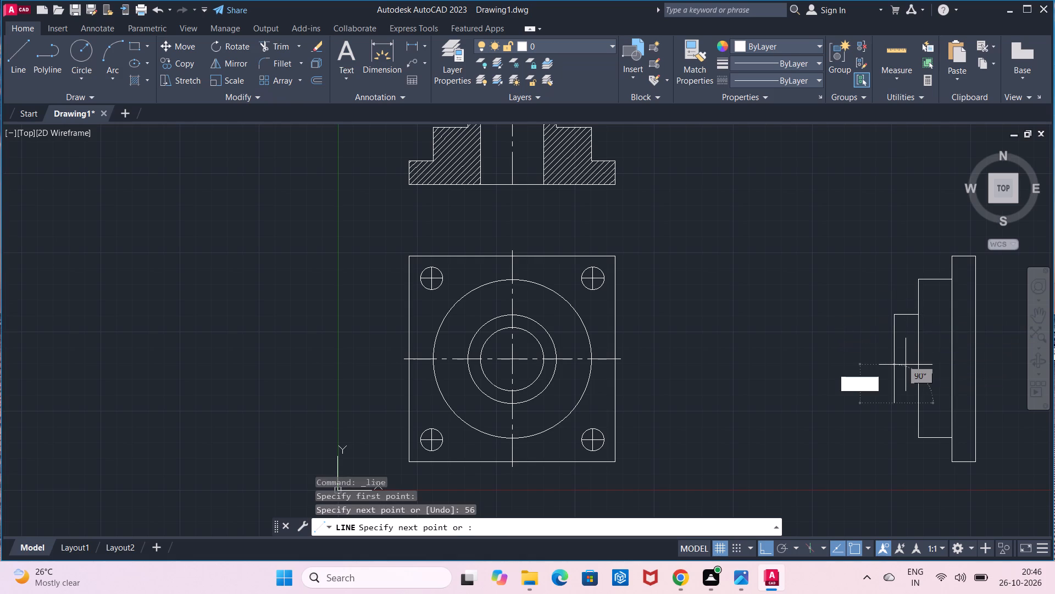
click(921, 402)
key(Escape)
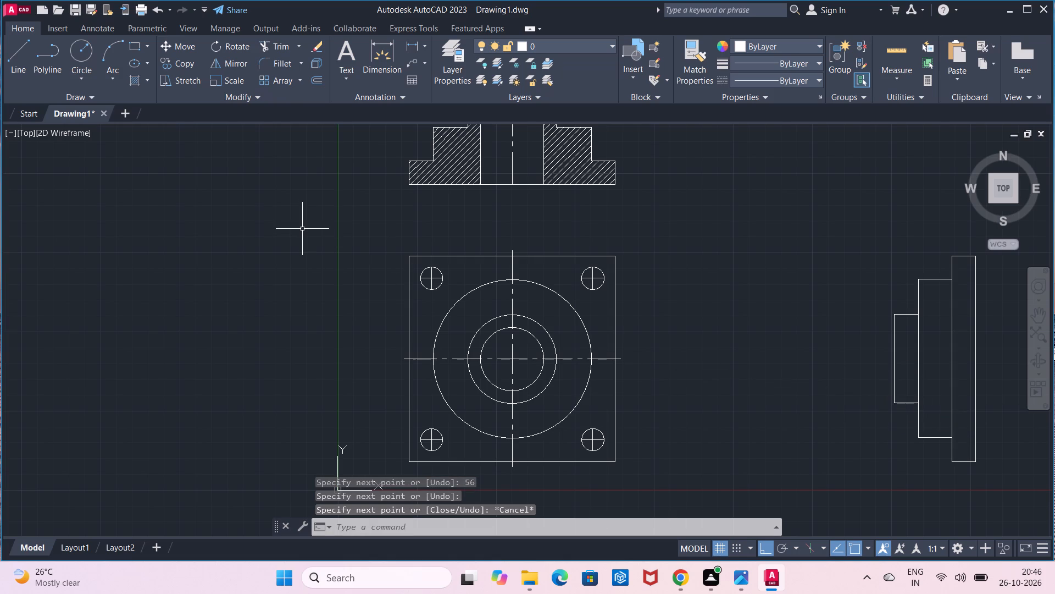
click(18, 64)
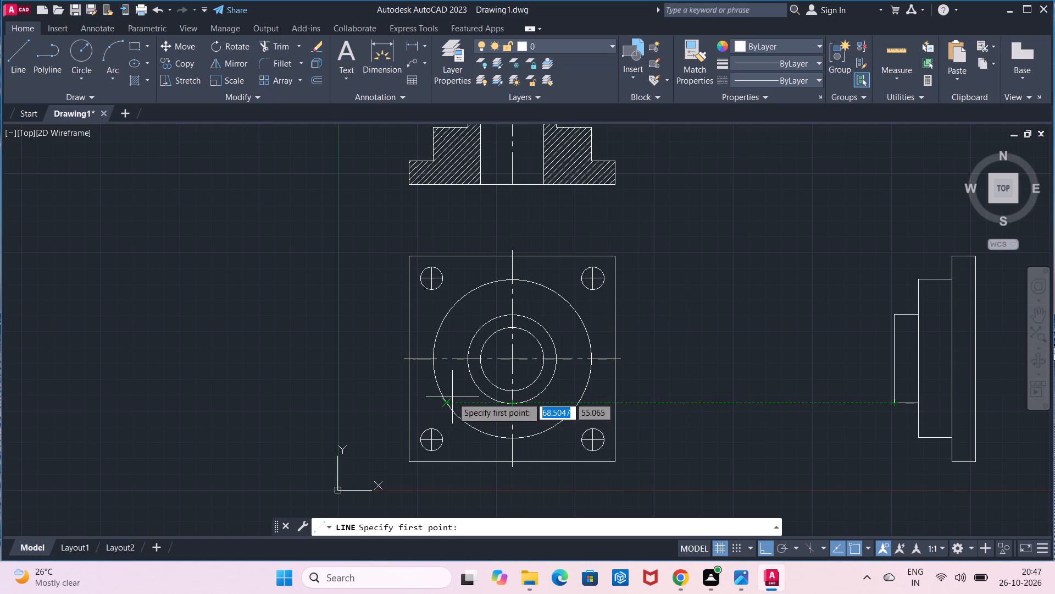
key(Escape)
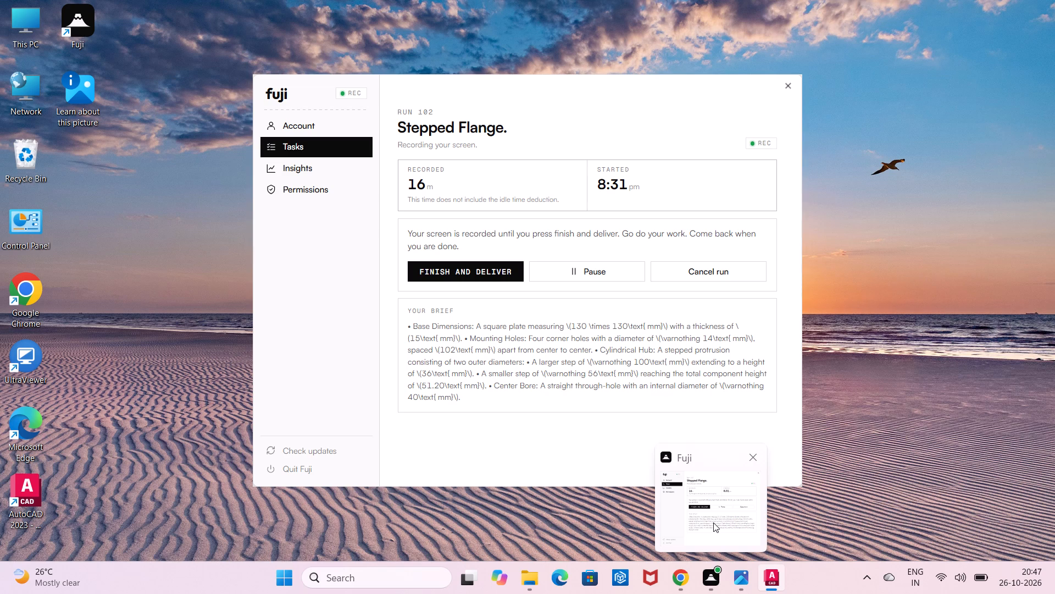
Move the whole stepped side view horizontally closer to the plan view, keeping it level with the square.
scroll(688, 401, down, 1)
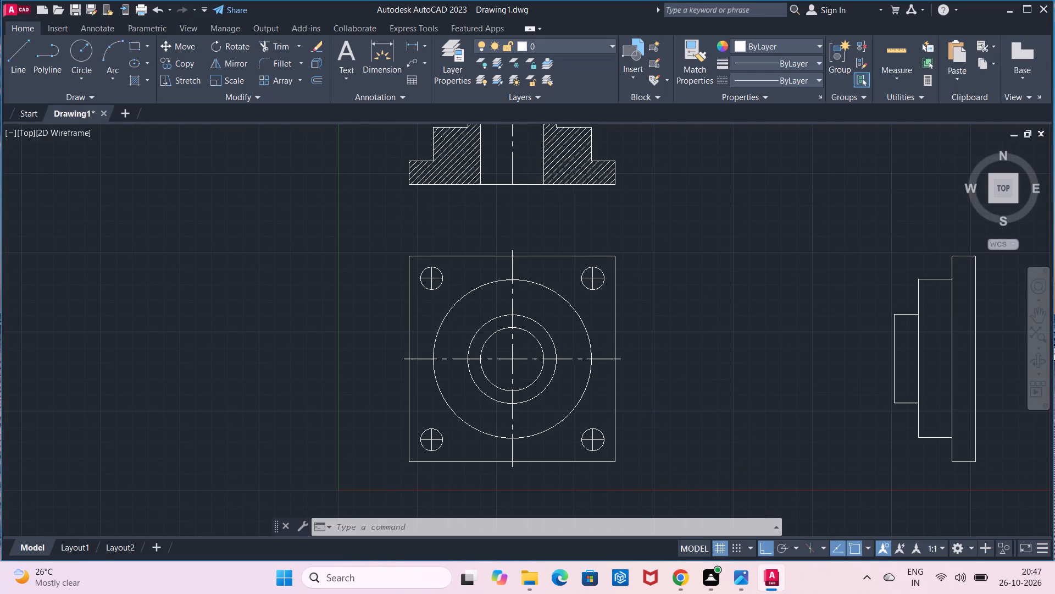
click(746, 257)
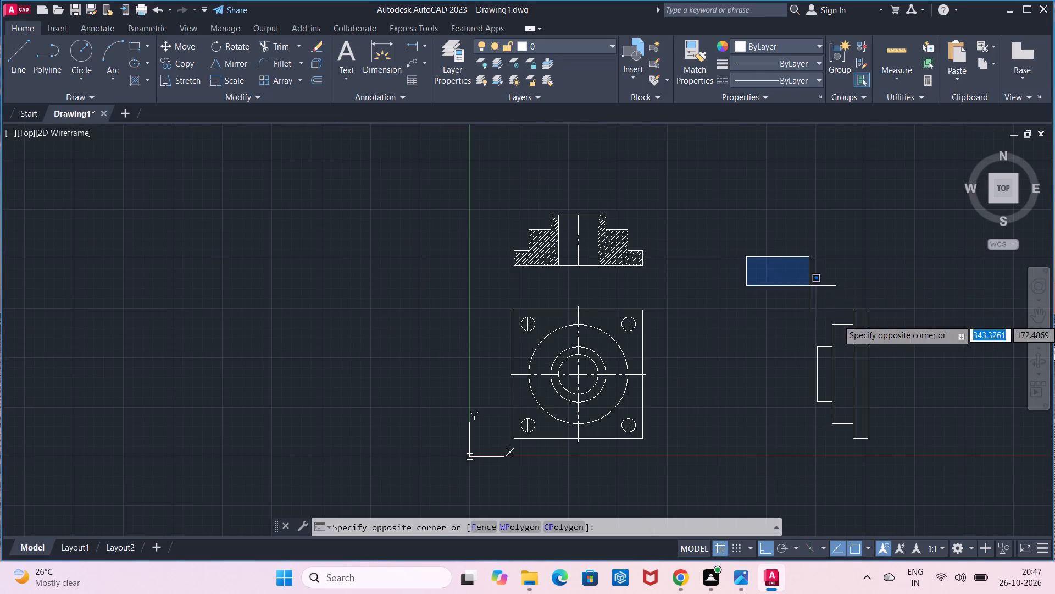
click(942, 443)
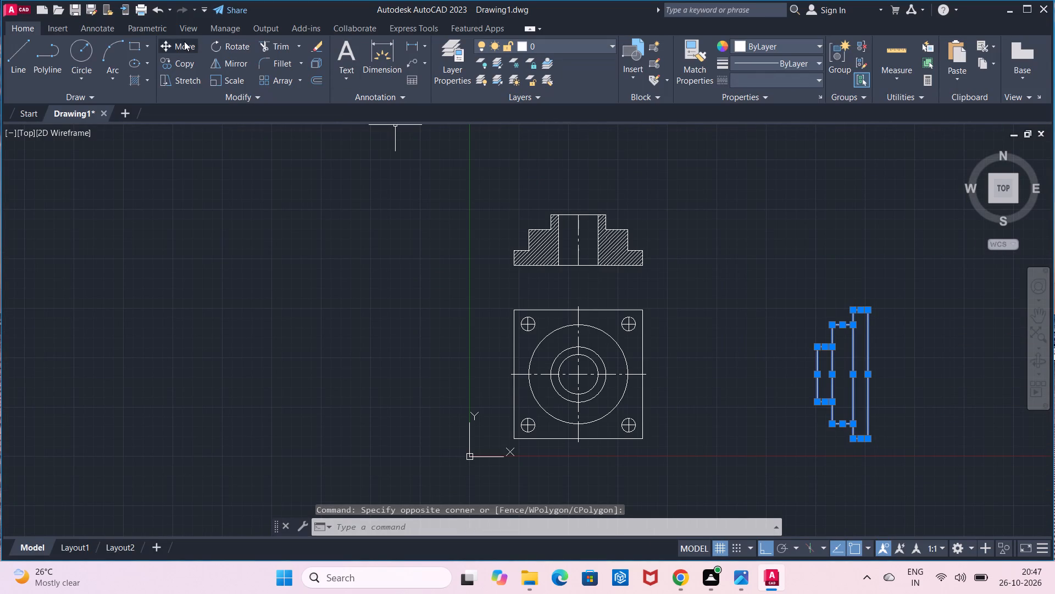
click(184, 41)
click(848, 390)
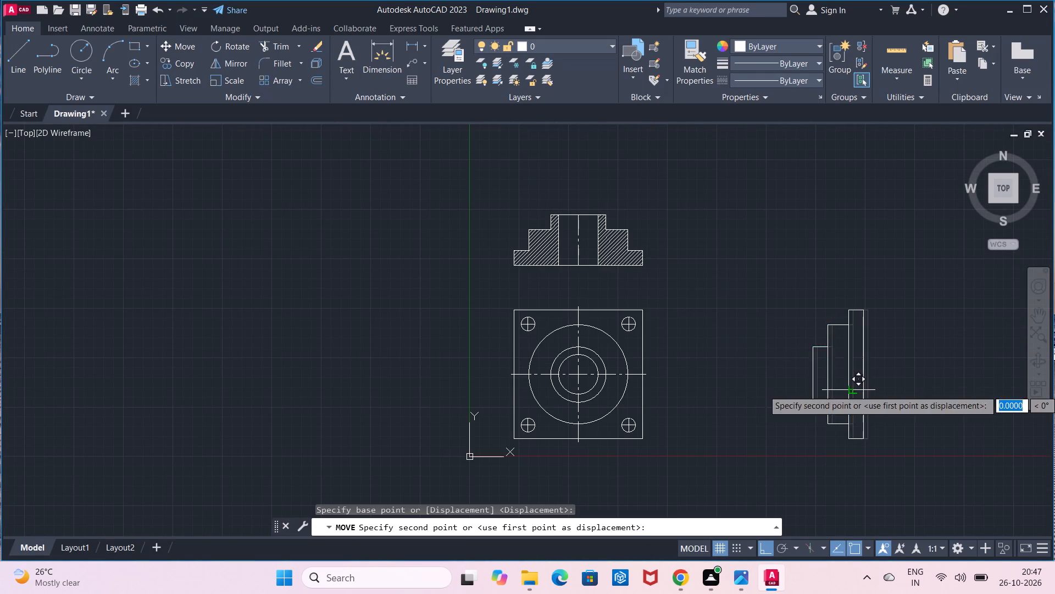
click(758, 383)
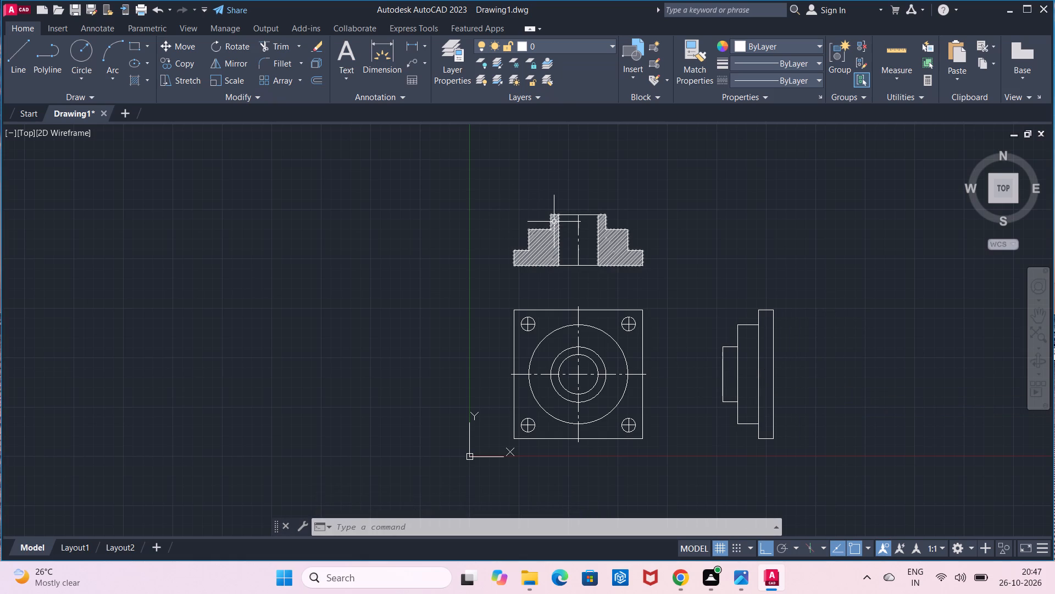
Join the objects of the sectional, plan and side views with the Join command.
click(487, 160)
click(872, 448)
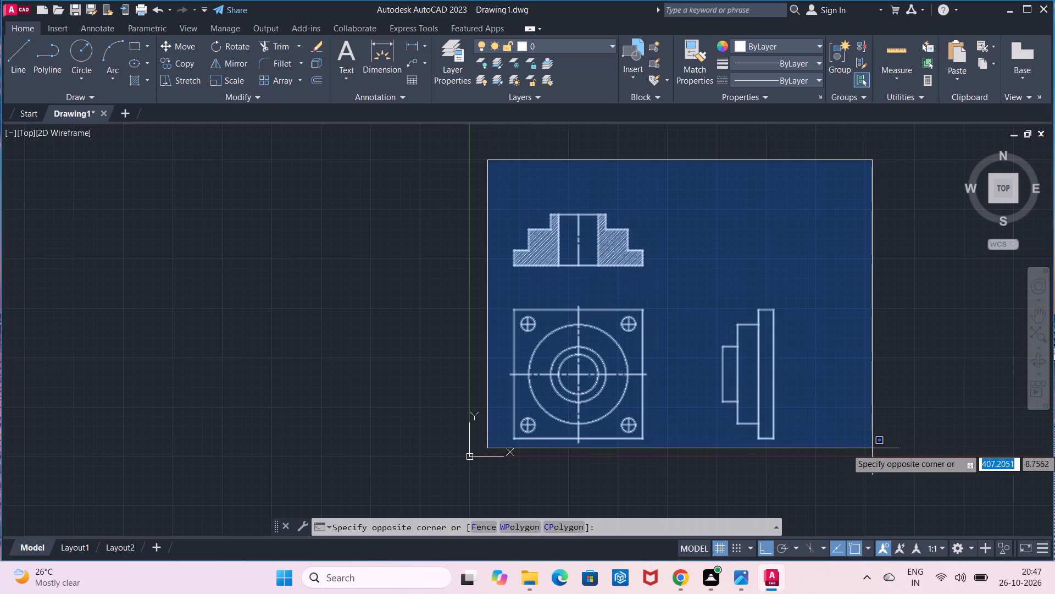
text(joi)
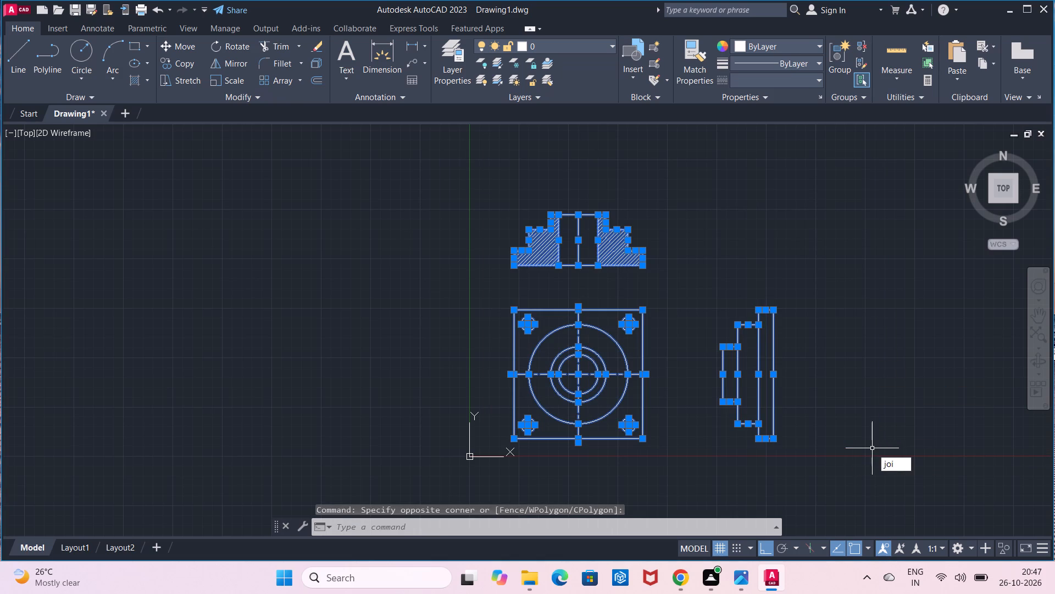
click(897, 475)
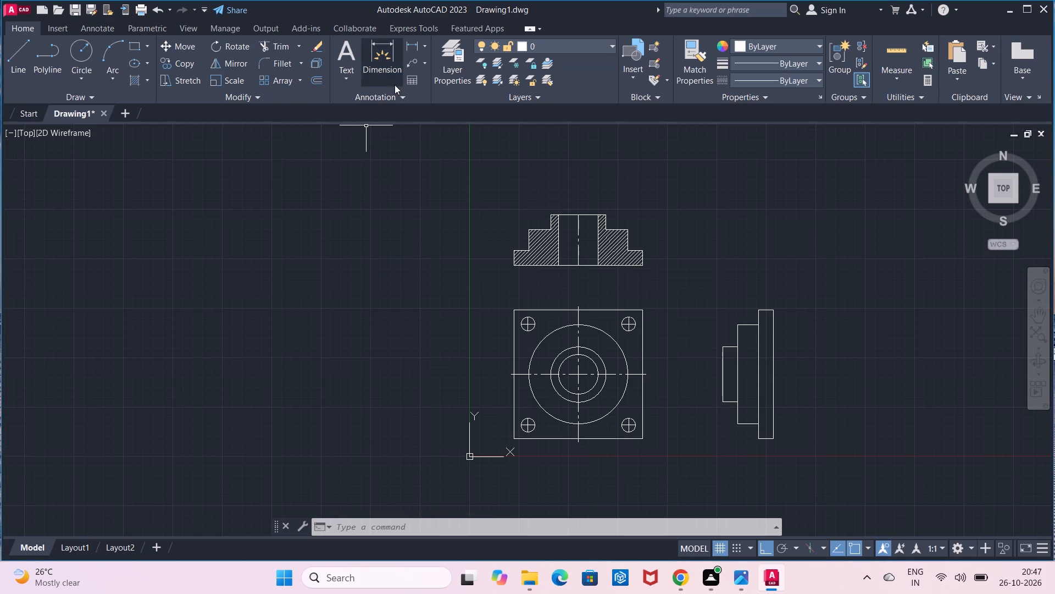
Add a vertical linear dimension along the base's far edge in the side view.
click(411, 40)
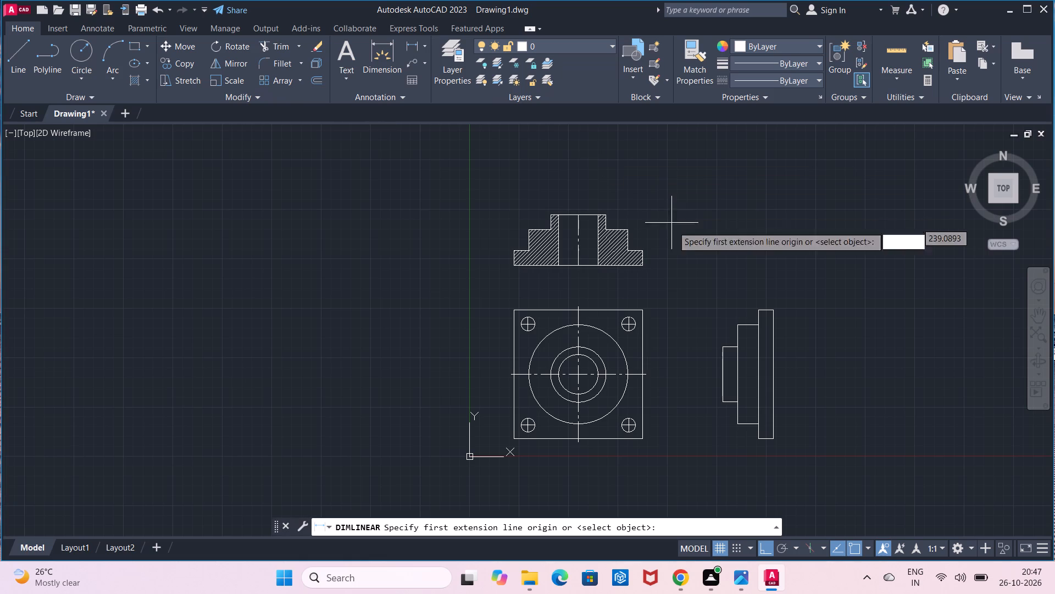
click(775, 311)
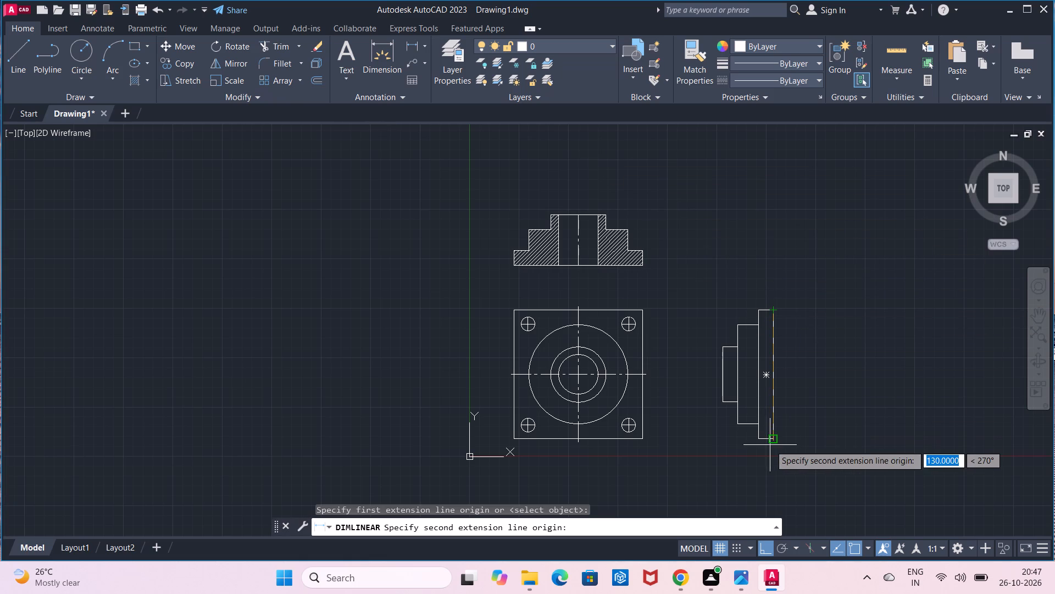
click(774, 439)
click(791, 434)
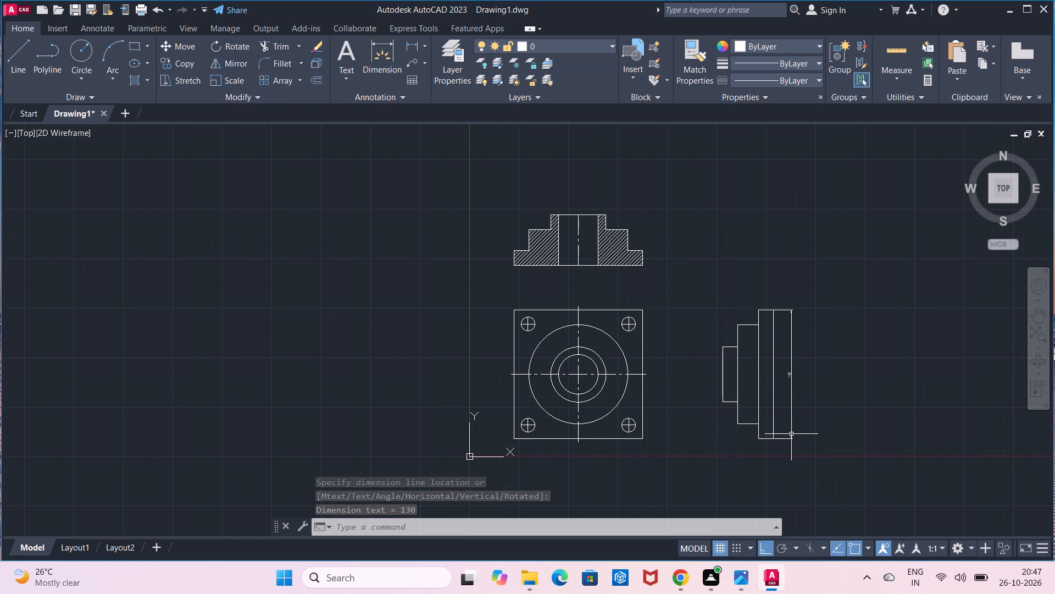
Add horizontal linear dimensions above the plan view for the square's width and the upper holes' centre spacing.
scroll(734, 398, up, 1)
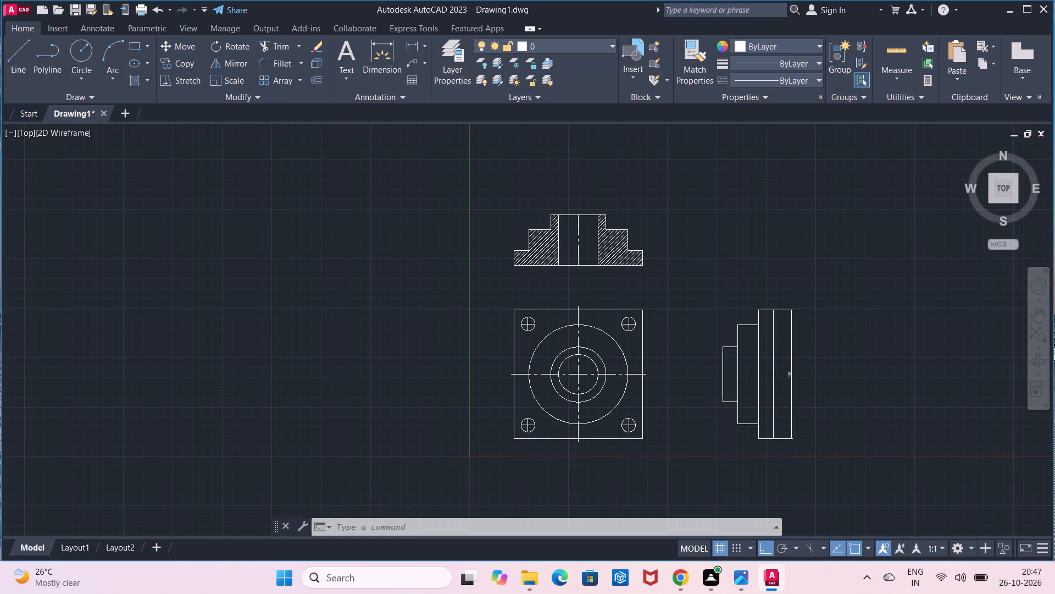
click(415, 45)
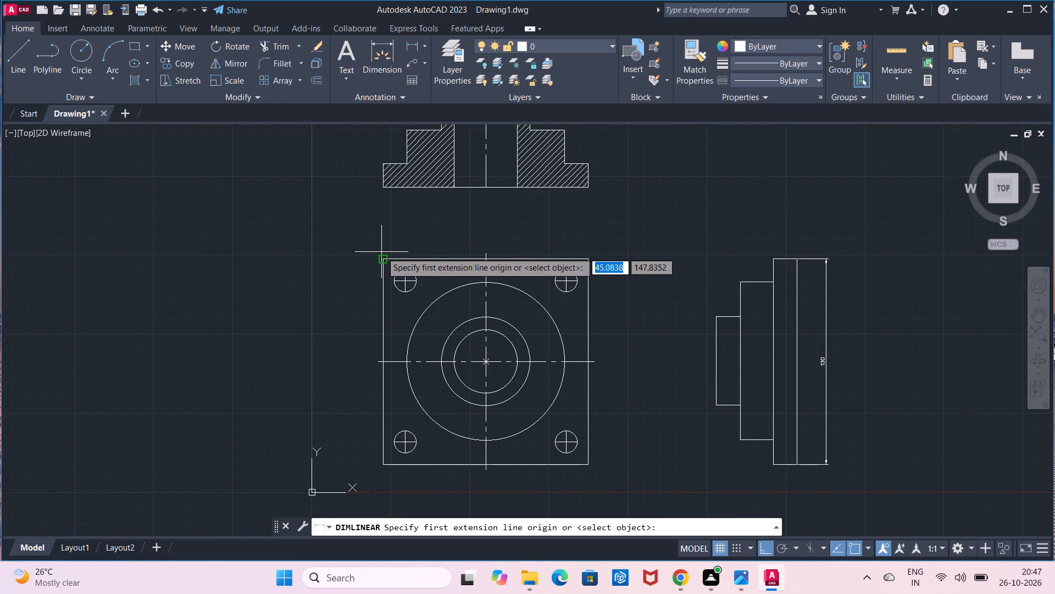
click(385, 261)
click(587, 260)
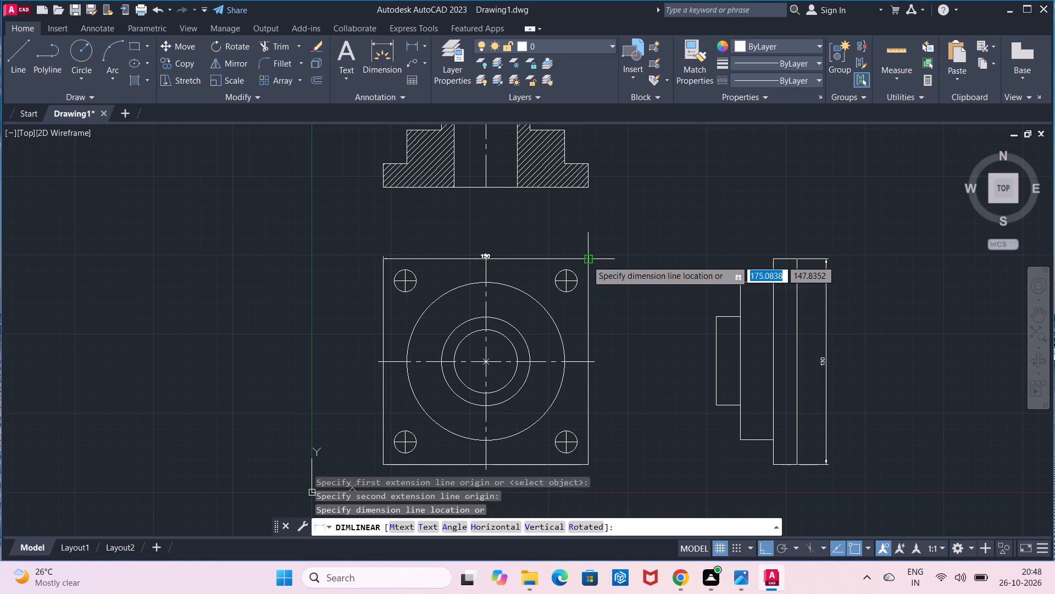
click(587, 237)
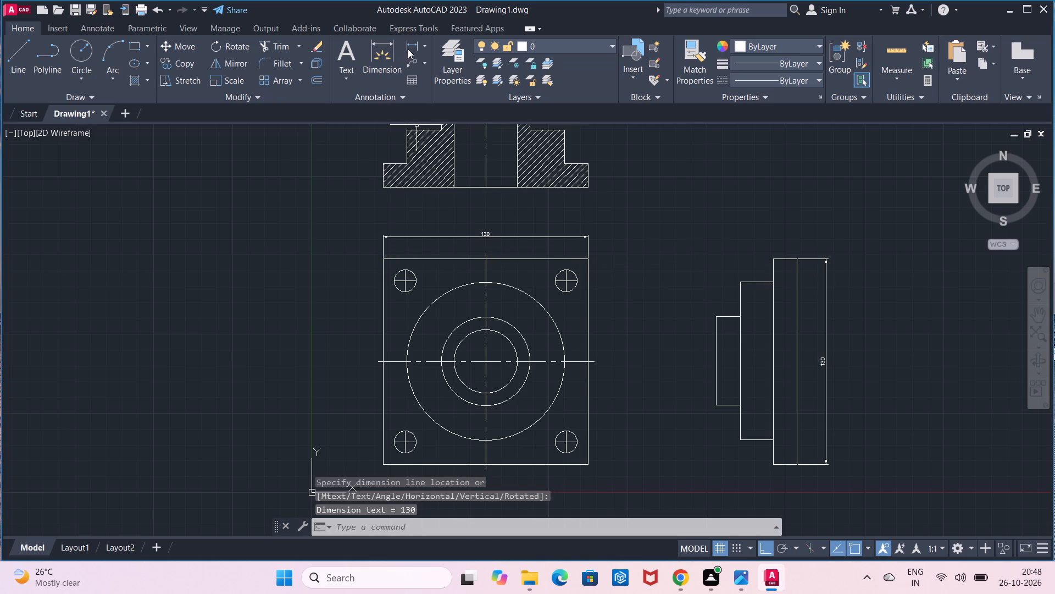
click(409, 47)
click(408, 278)
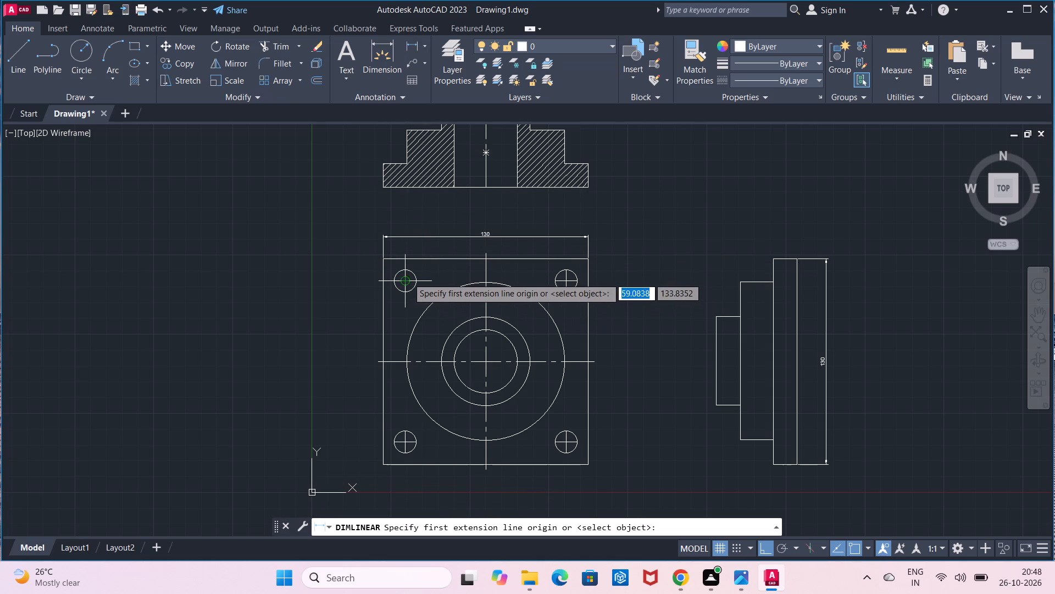
click(564, 277)
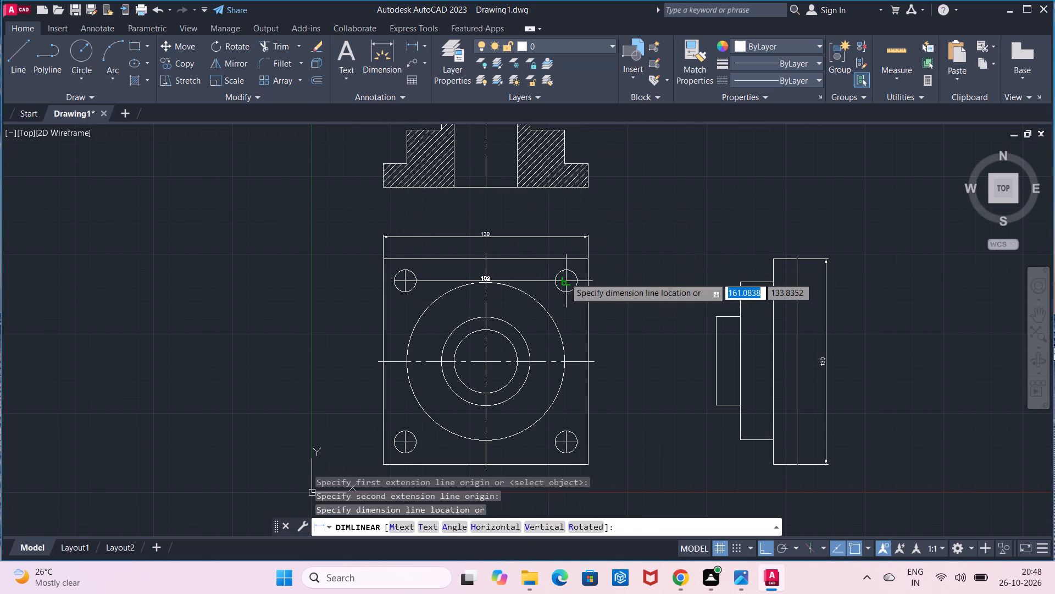
click(567, 249)
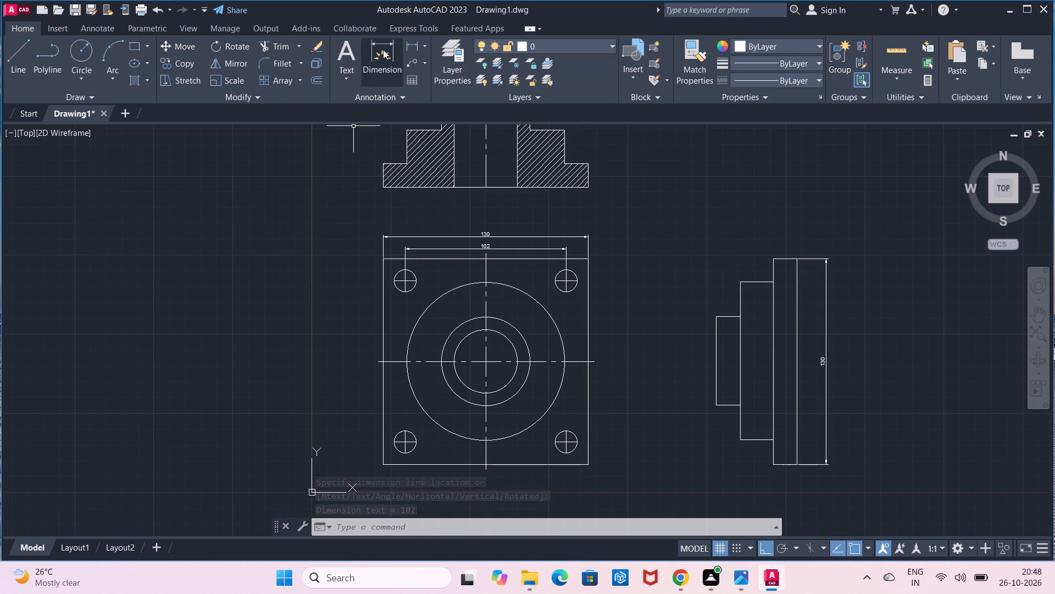
Add vertical linear dimensions for the square's left side and for the centre spacing of the plan's right-hand holes.
click(409, 46)
click(387, 258)
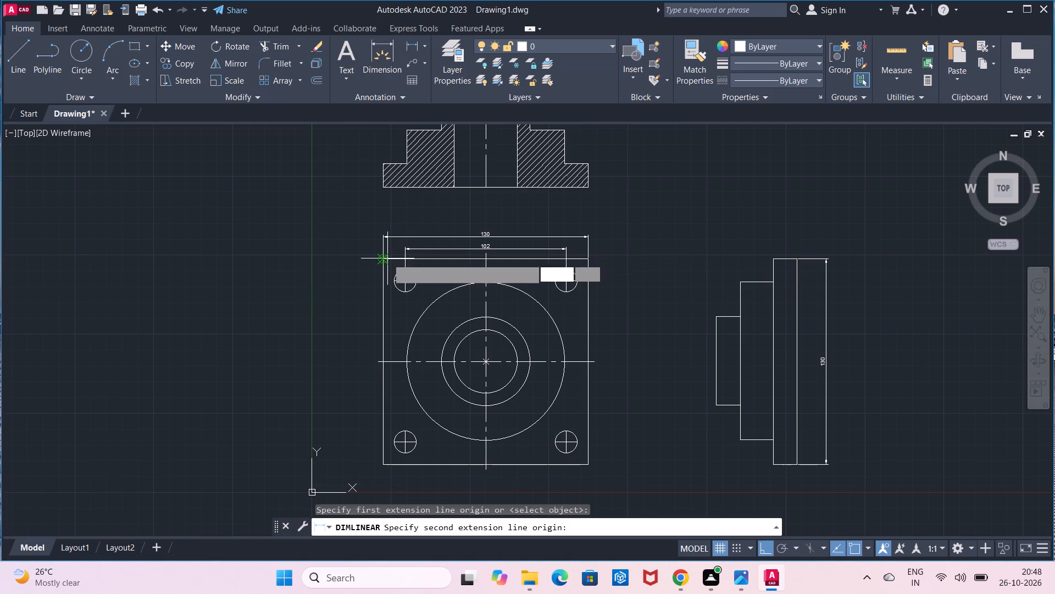
click(382, 464)
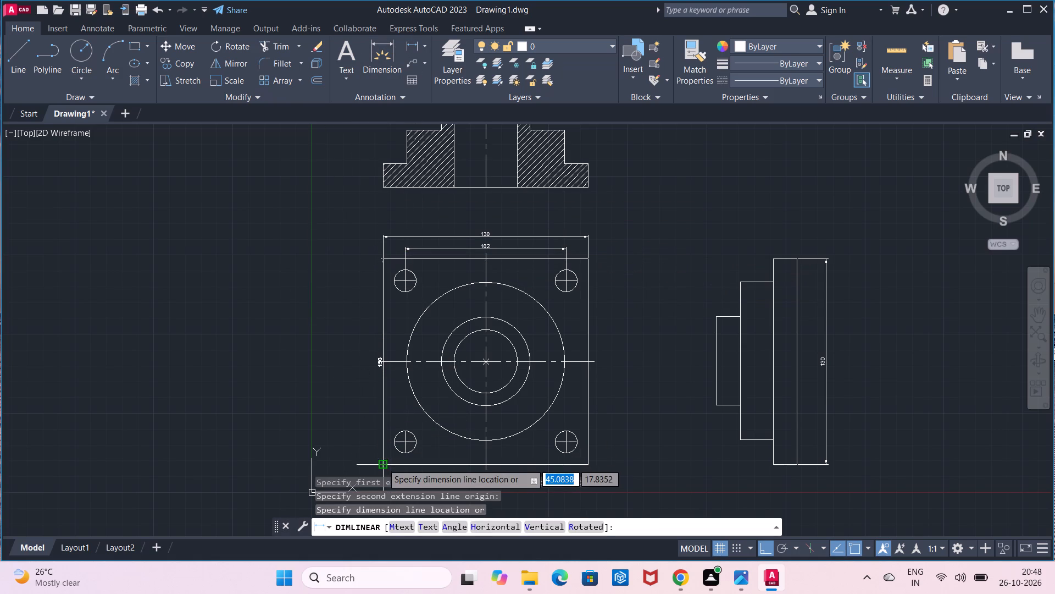
click(358, 457)
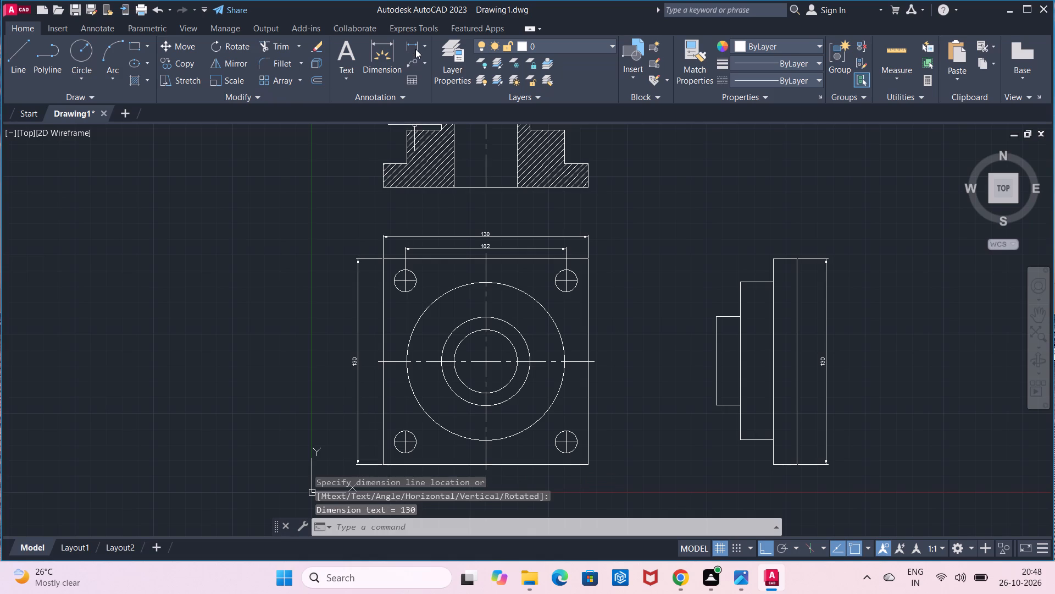
click(414, 47)
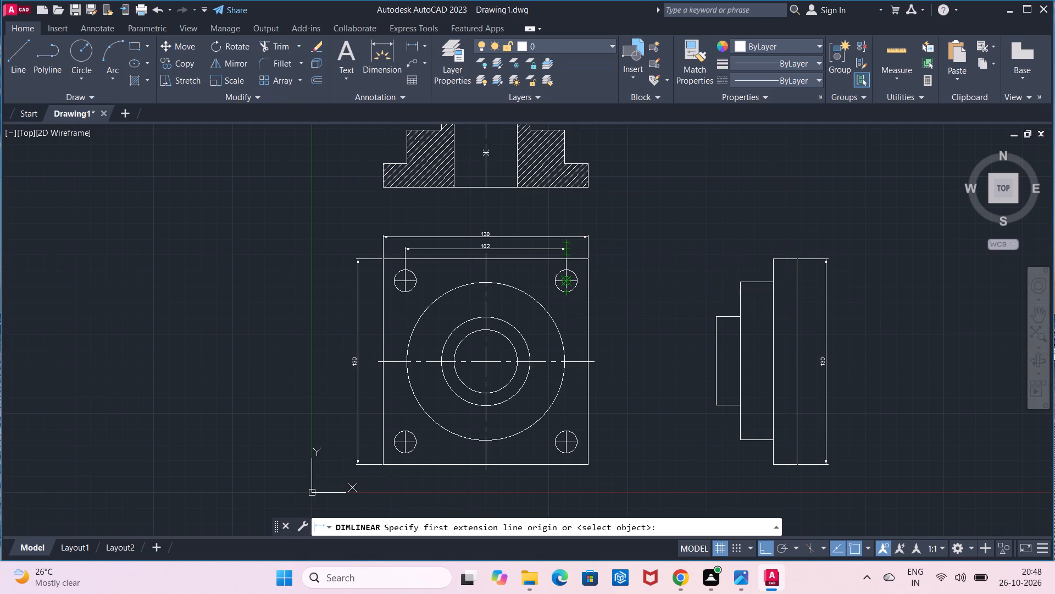
click(565, 280)
click(567, 445)
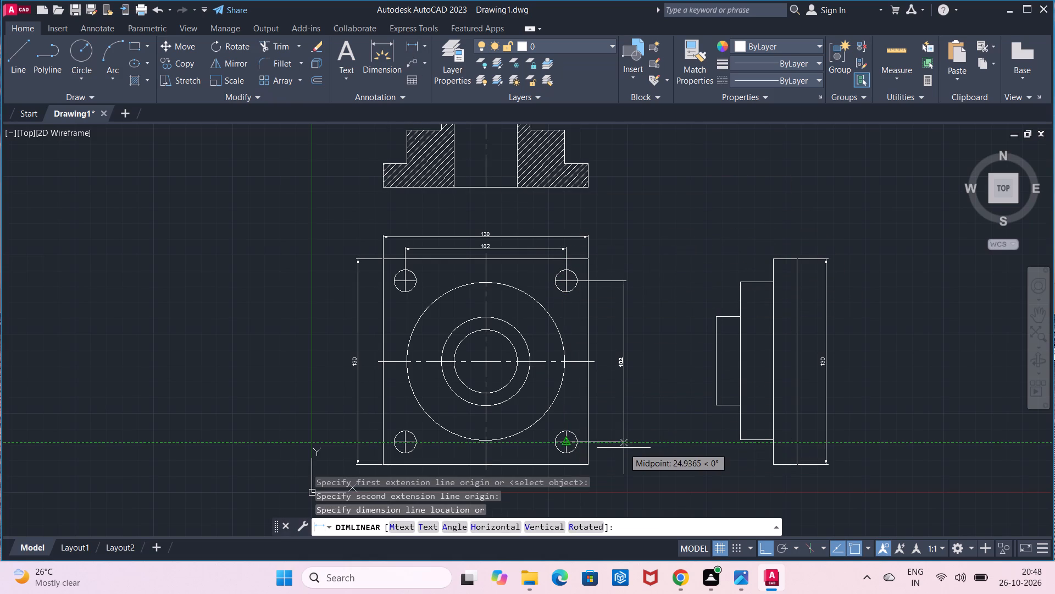
click(624, 448)
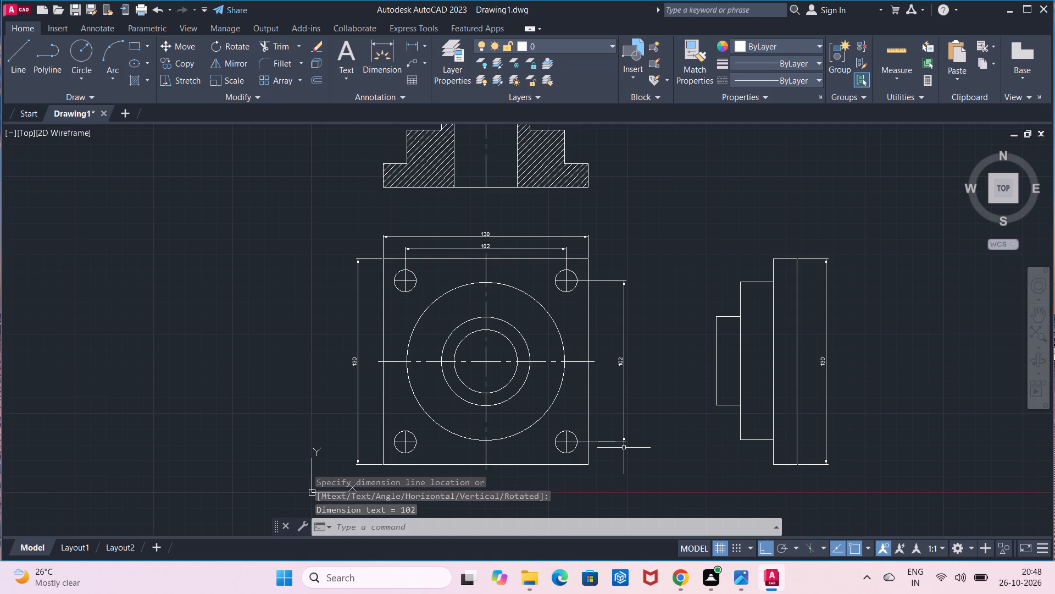
Add a diameter dimension to the plan view's upper-right corner hole, with its text outside the square.
click(423, 40)
click(445, 210)
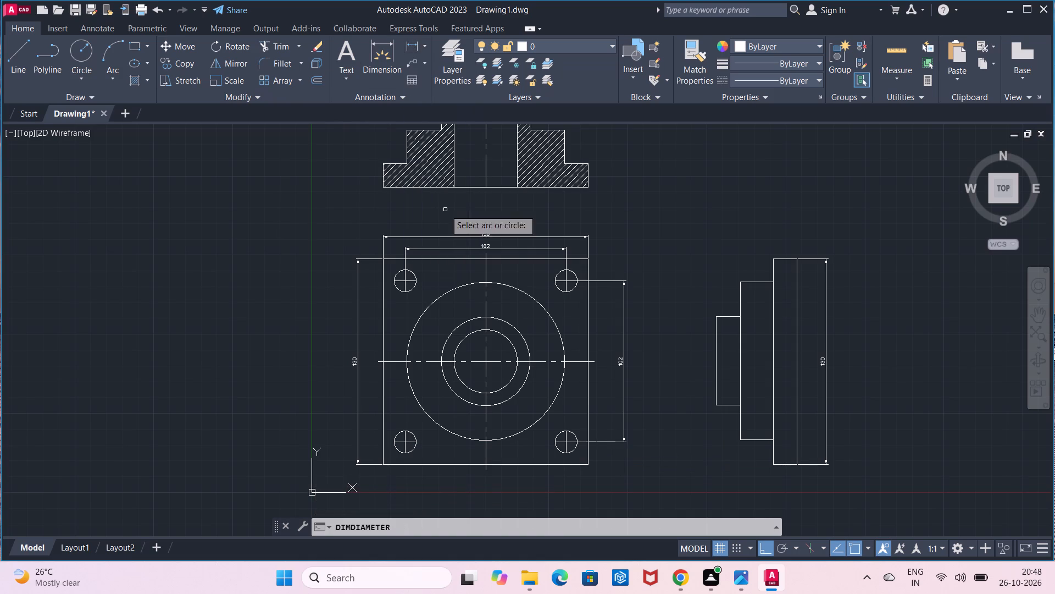
click(573, 271)
click(602, 263)
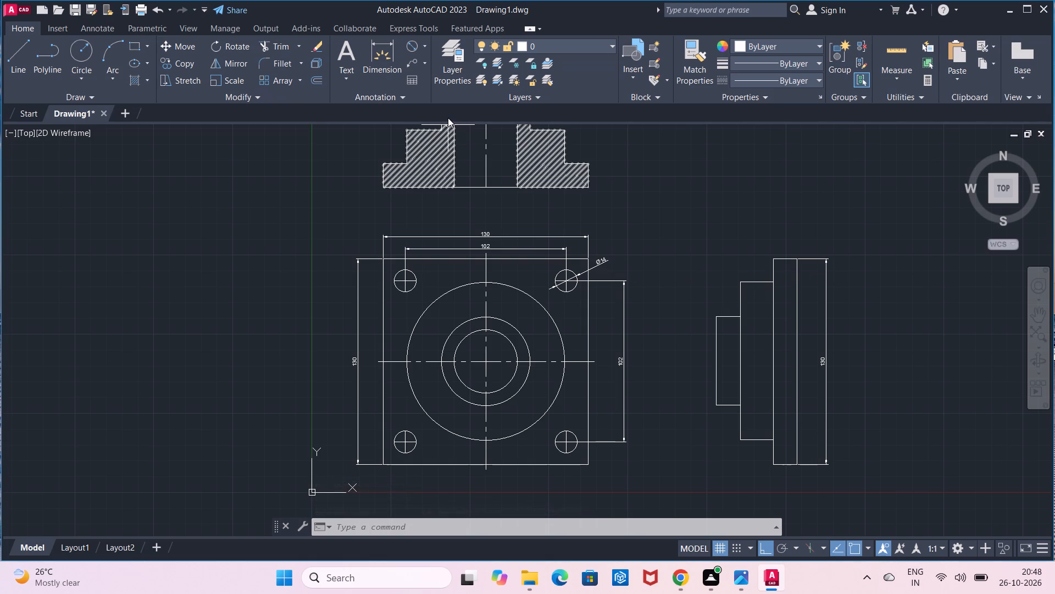
Add a vertical linear dimension from the lower-right hole's centre to the square's bottom edge, beside the hole-spacing dimension.
click(421, 42)
click(427, 64)
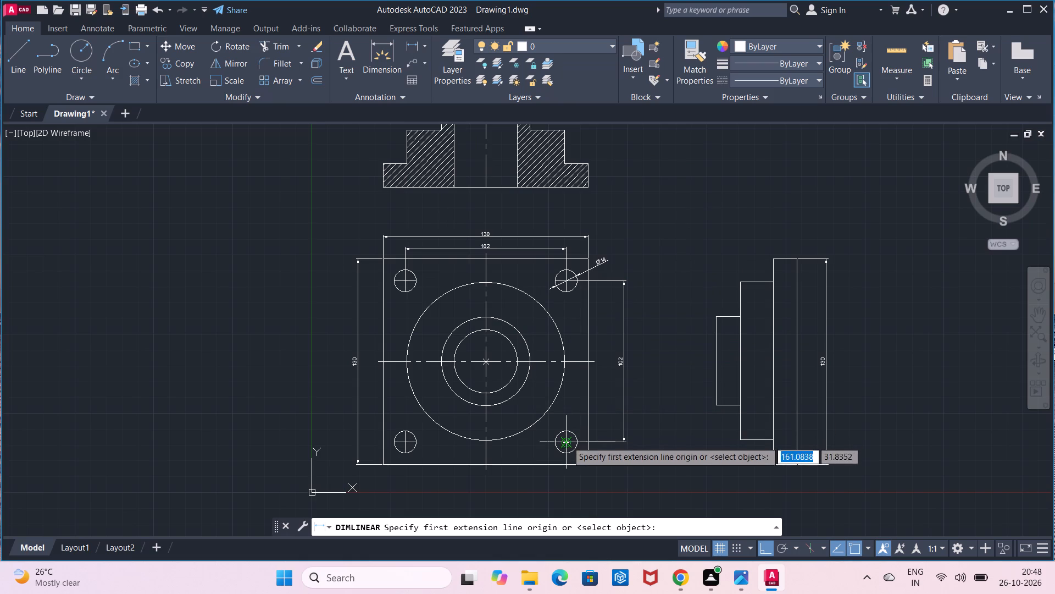
click(567, 441)
click(568, 464)
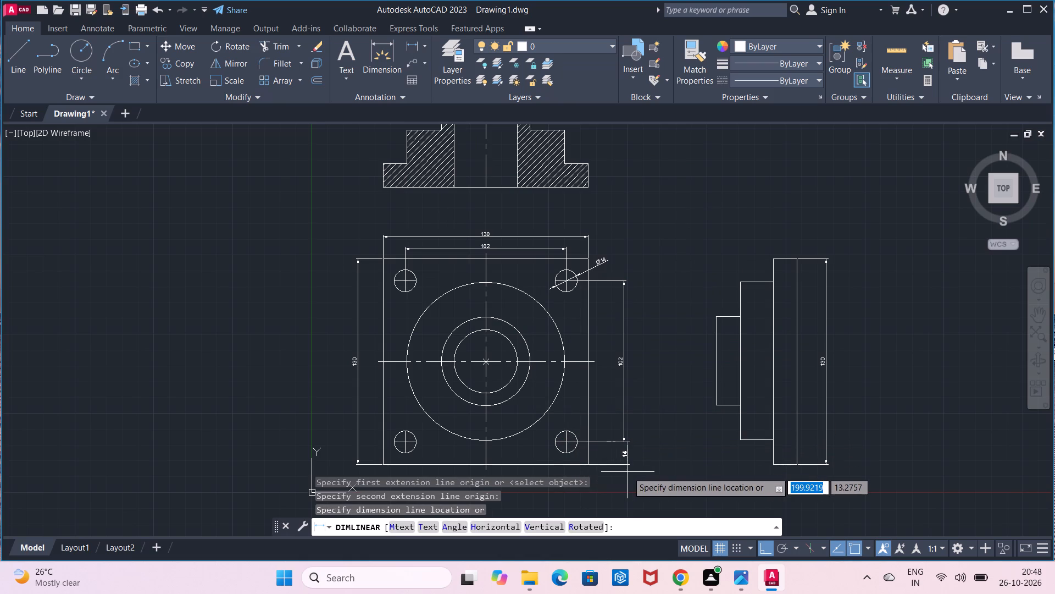
click(628, 472)
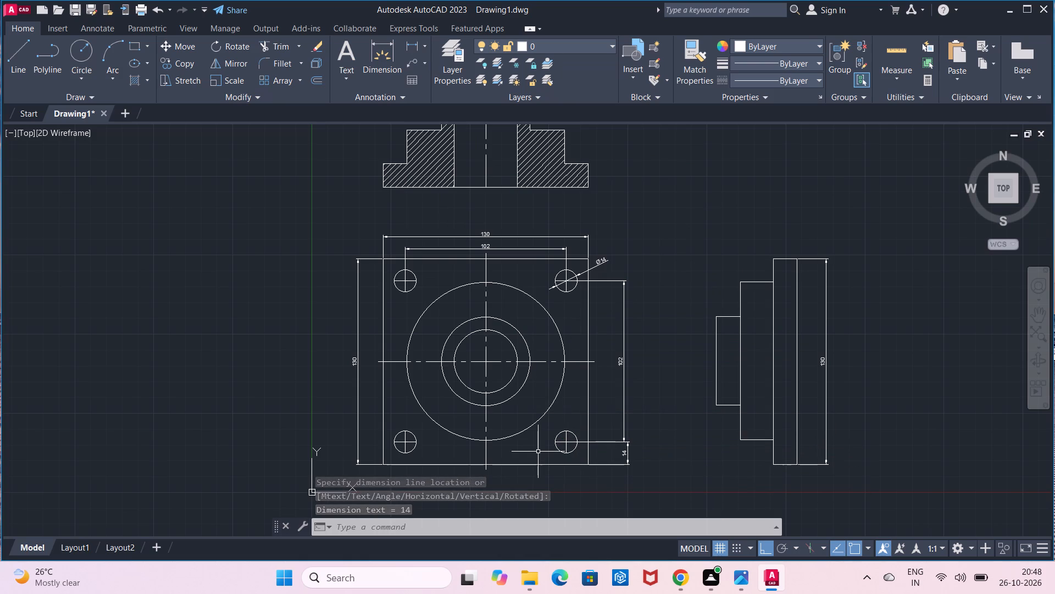
Add diameter dimensions to the plan view's three concentric centre circles, placing each text above or beyond the square's upper-right area.
click(426, 50)
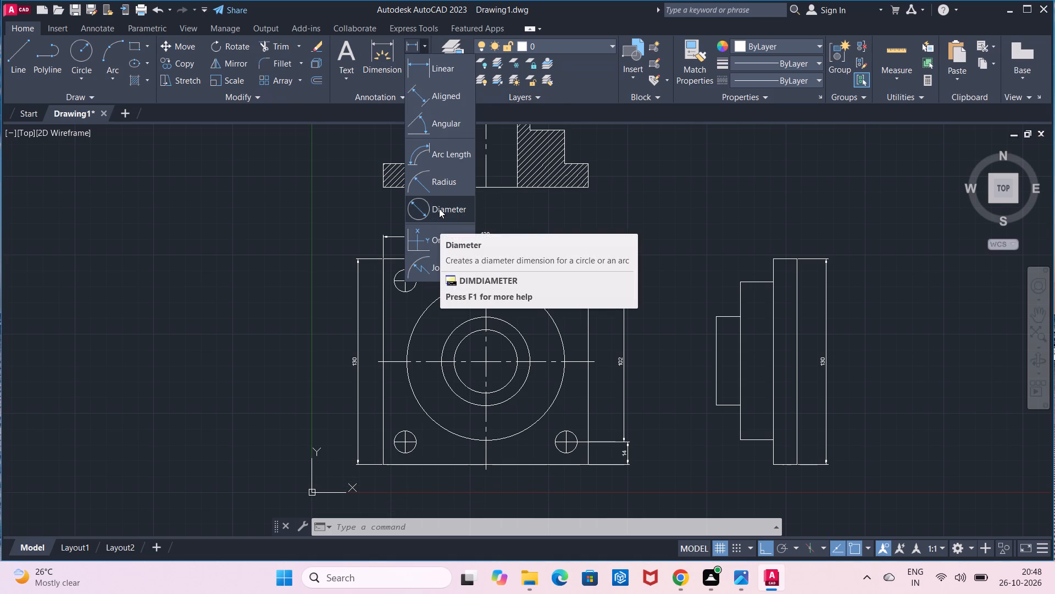
click(439, 208)
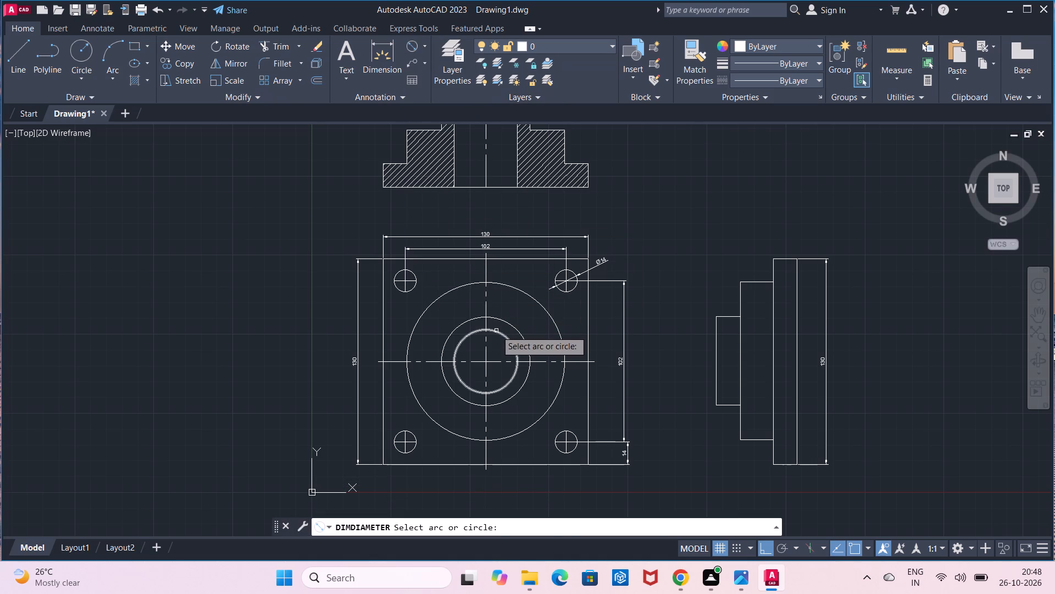
click(496, 331)
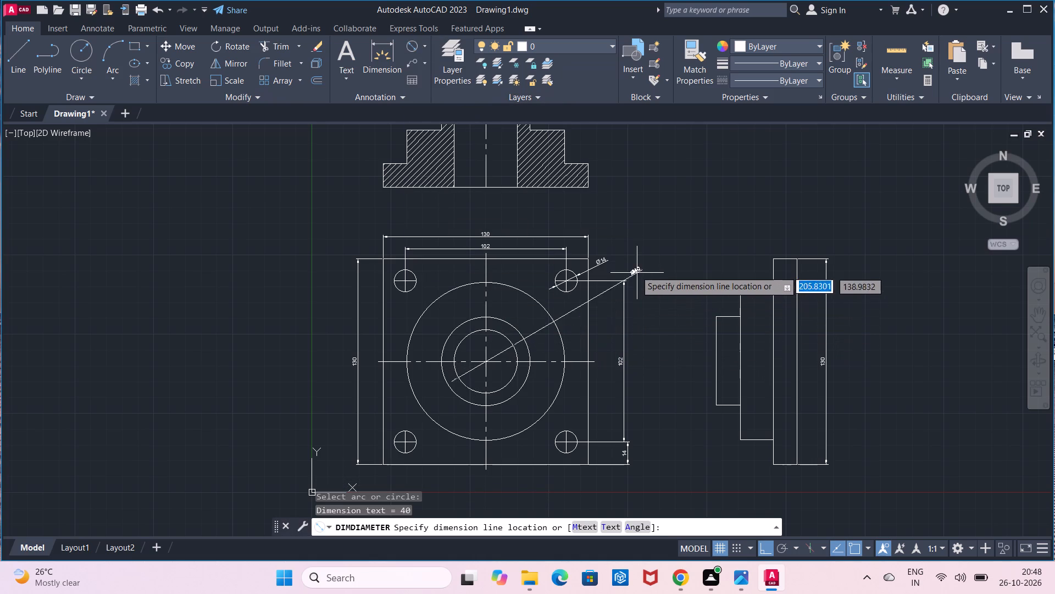
click(631, 246)
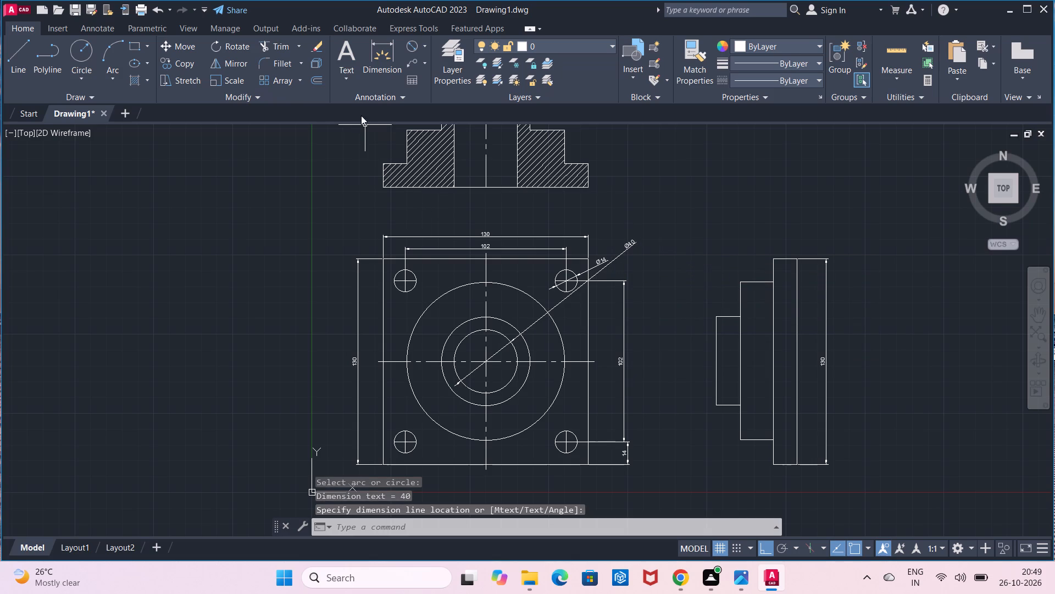
click(410, 48)
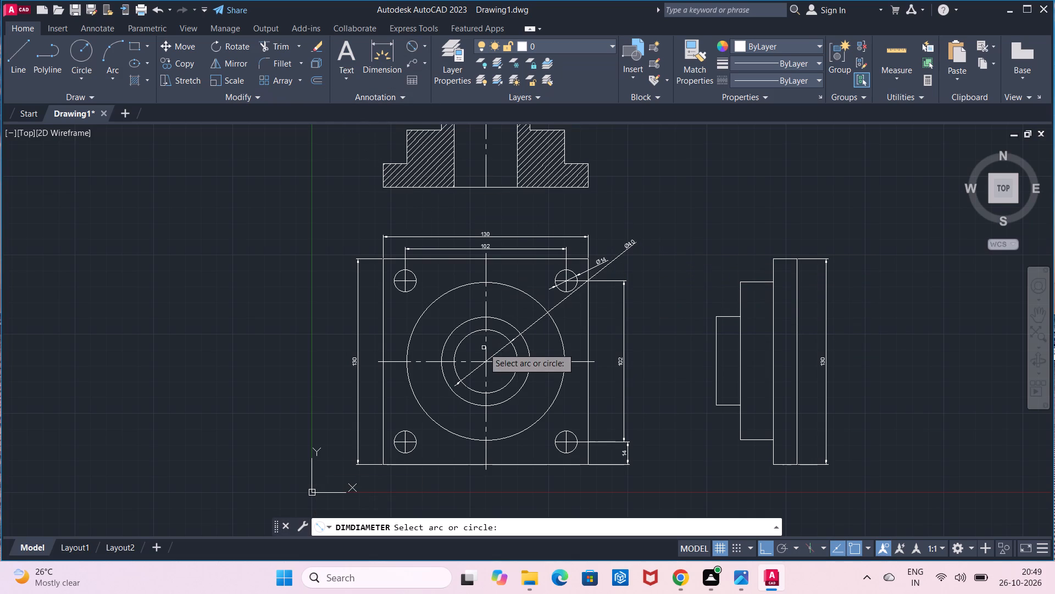
click(499, 320)
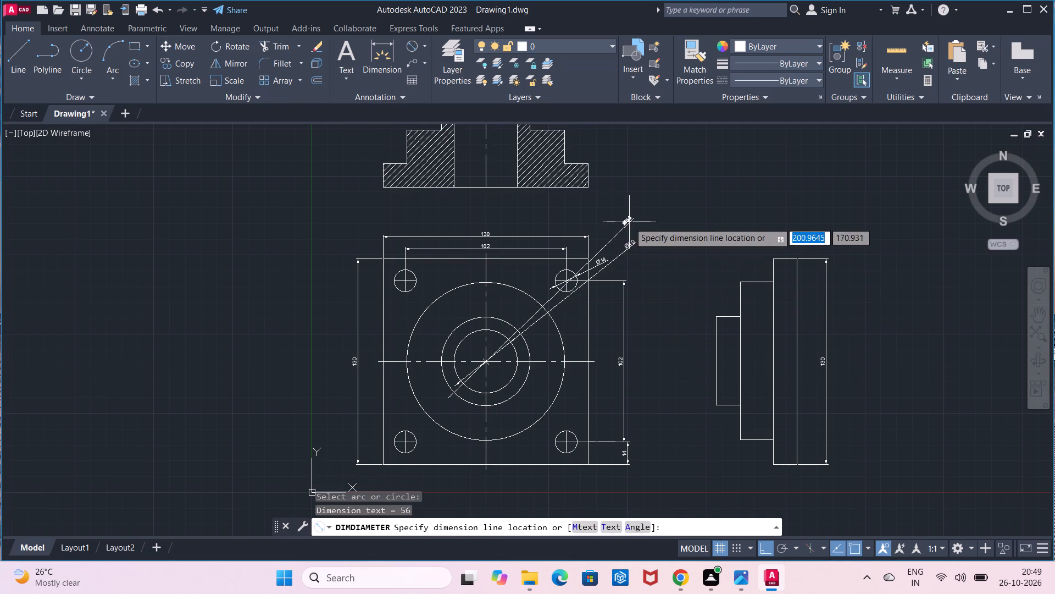
click(629, 222)
click(406, 49)
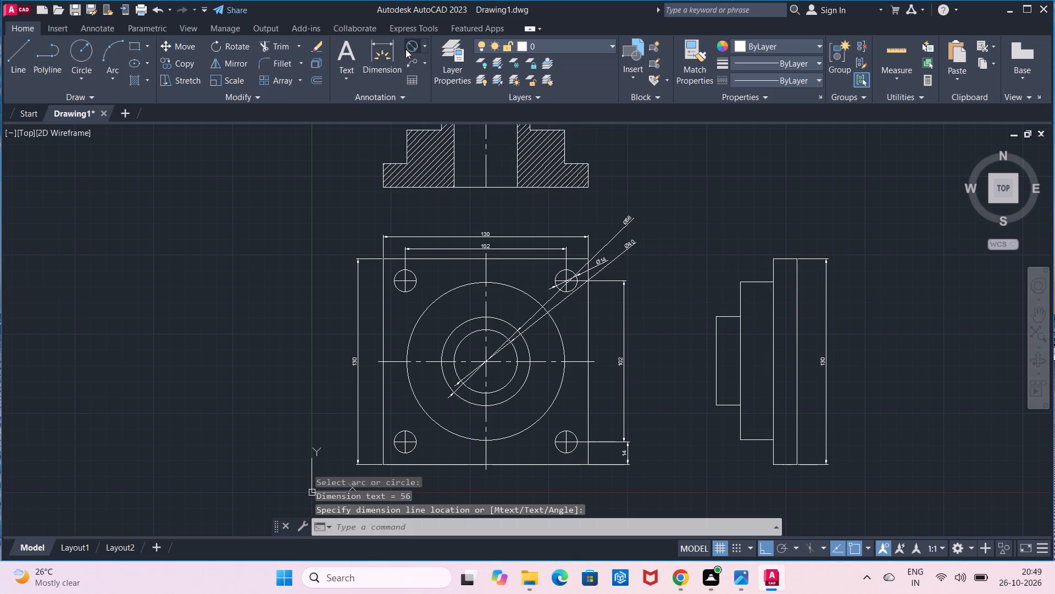
click(529, 293)
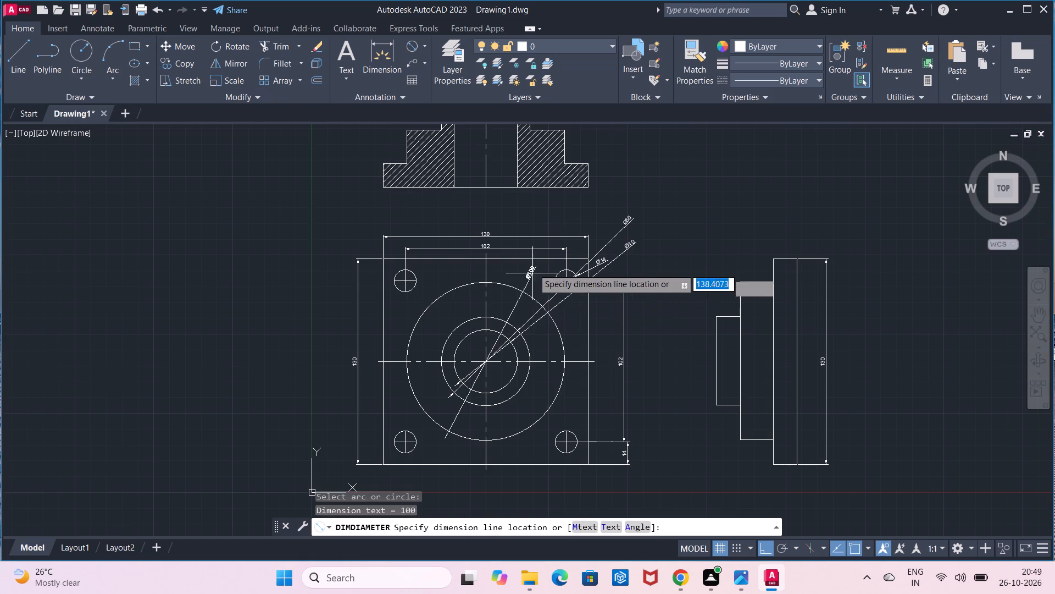
click(547, 222)
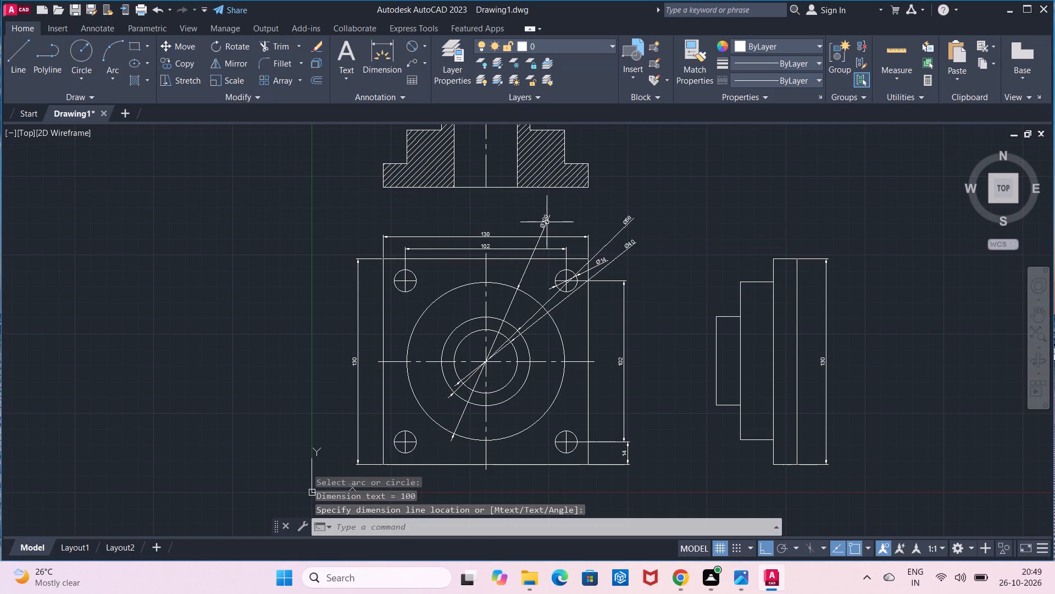
Add vertical linear dimensions on the sectional view's left side for the base flange thickness and the middle step's height from the base.
middle_drag(520, 216, 570, 276)
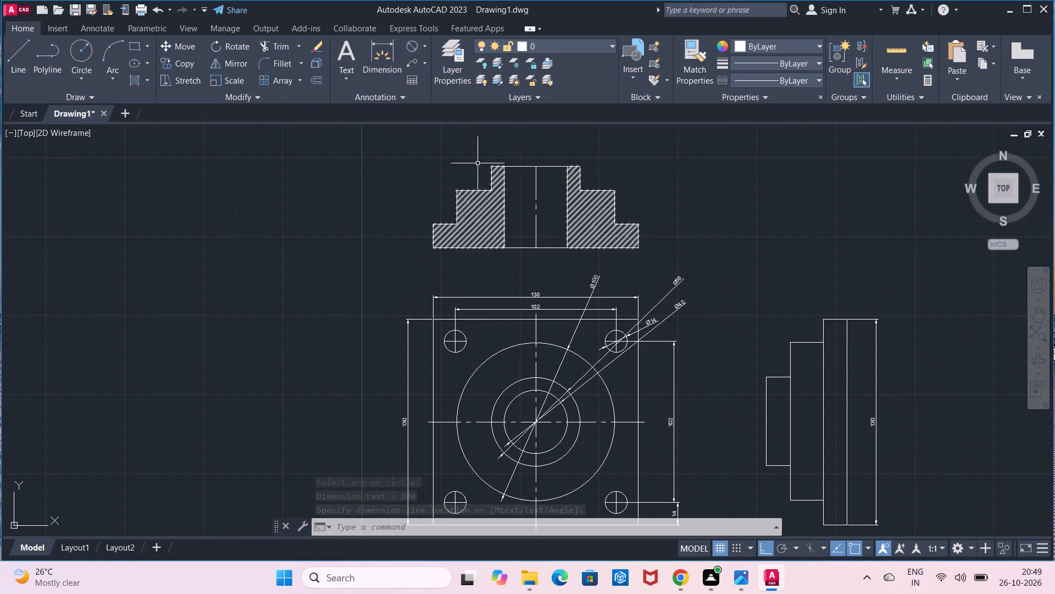
click(422, 45)
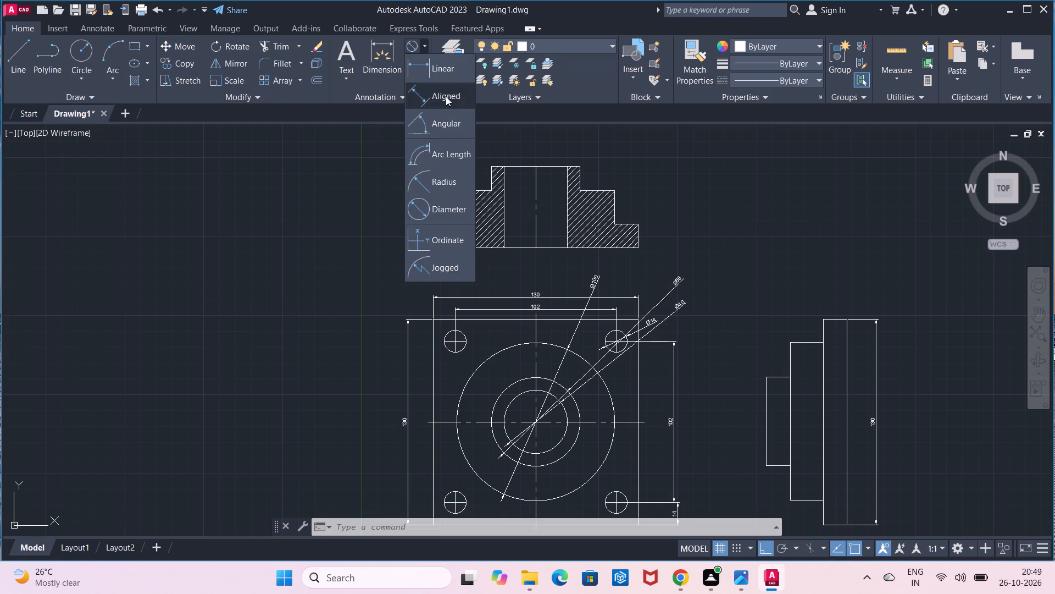
click(446, 72)
click(434, 226)
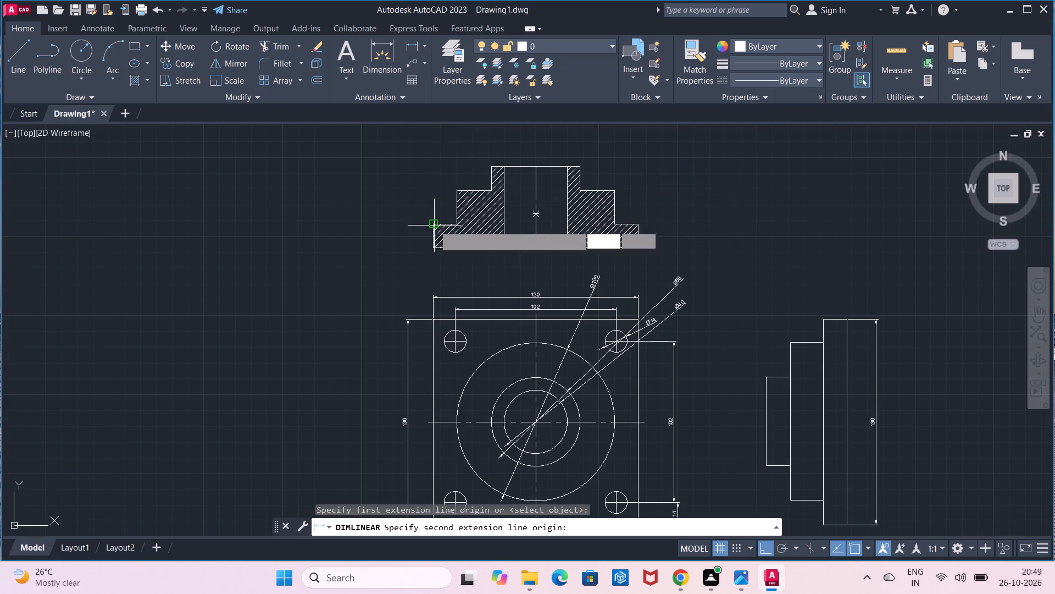
click(434, 248)
click(414, 249)
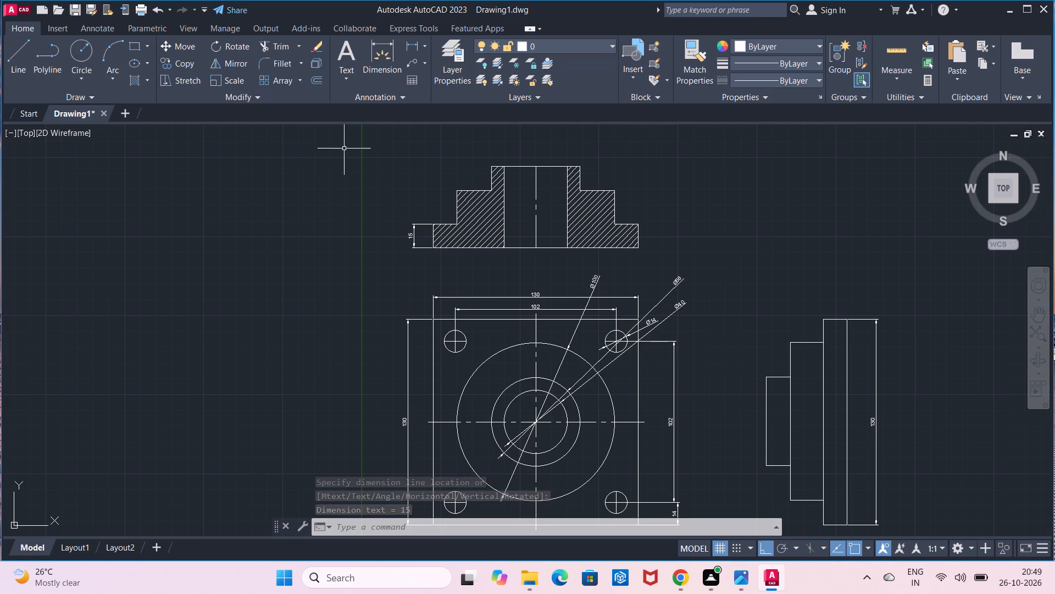
click(406, 43)
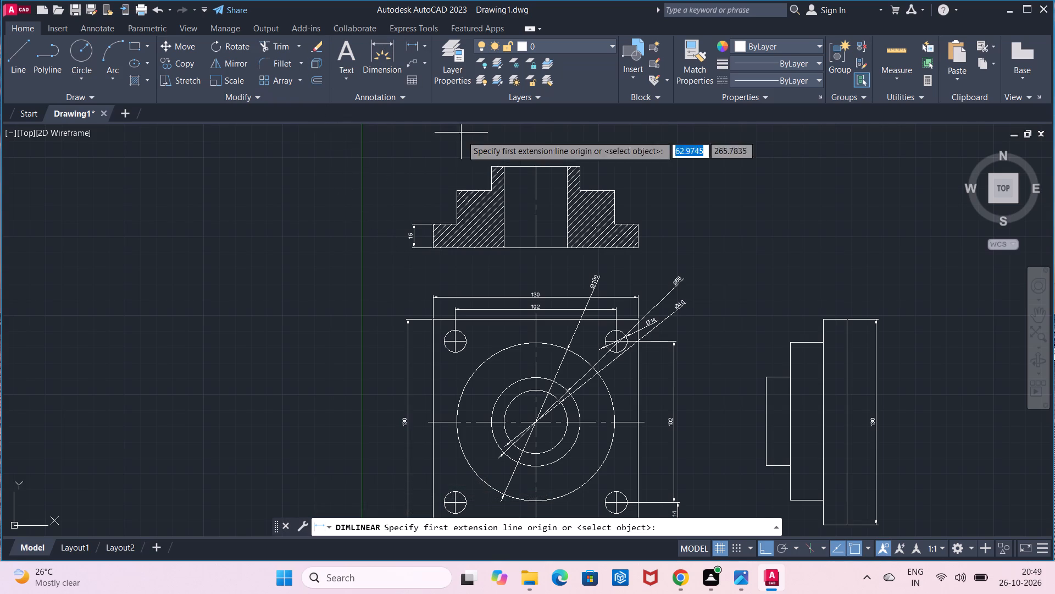
click(459, 193)
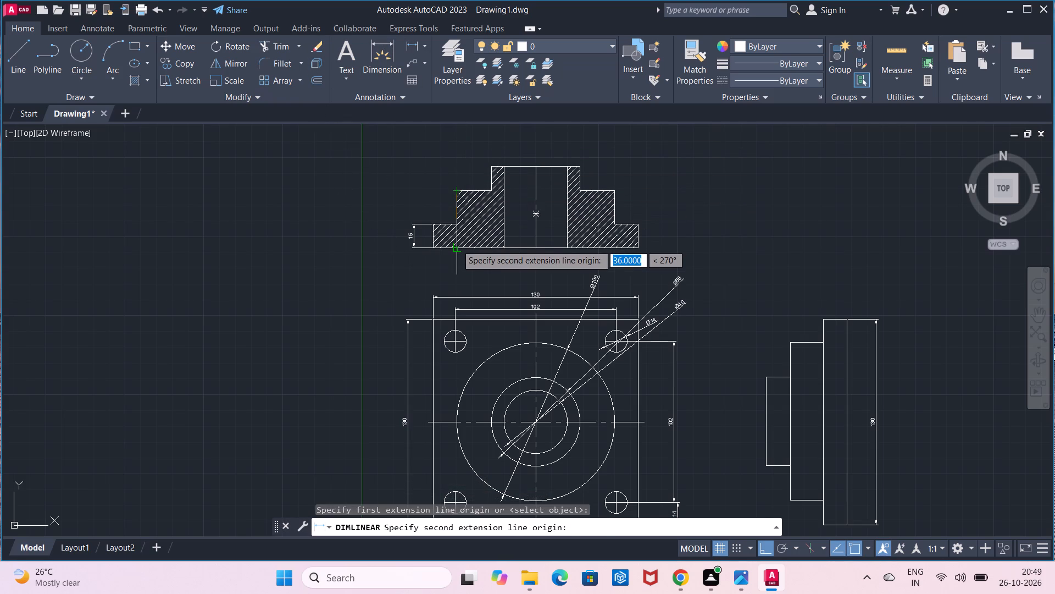
click(457, 245)
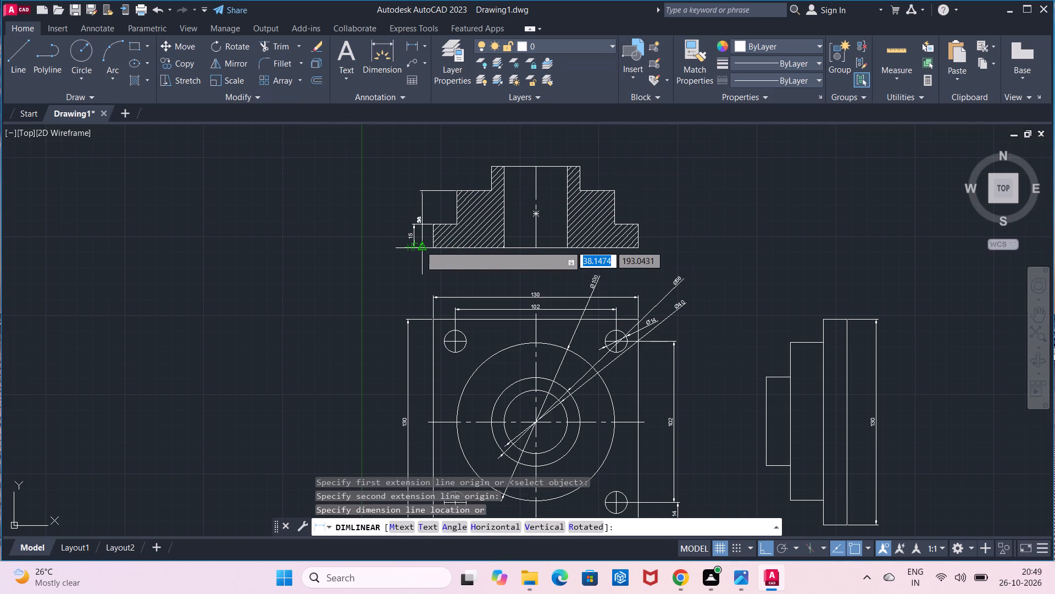
click(424, 241)
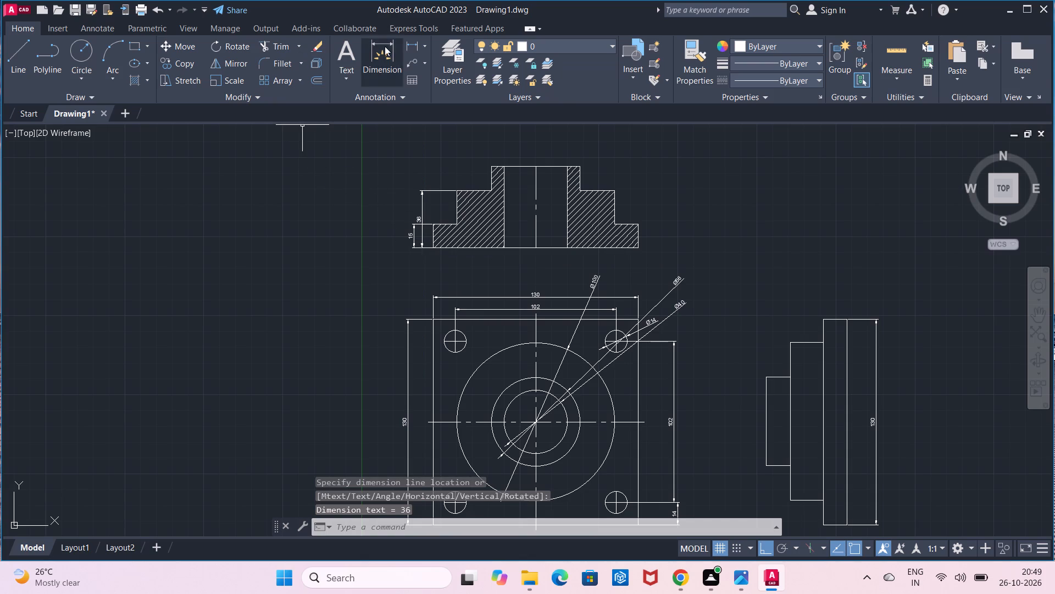
Add a vertical linear dimension for the sectional view's overall height, placed to the right of the section.
click(410, 45)
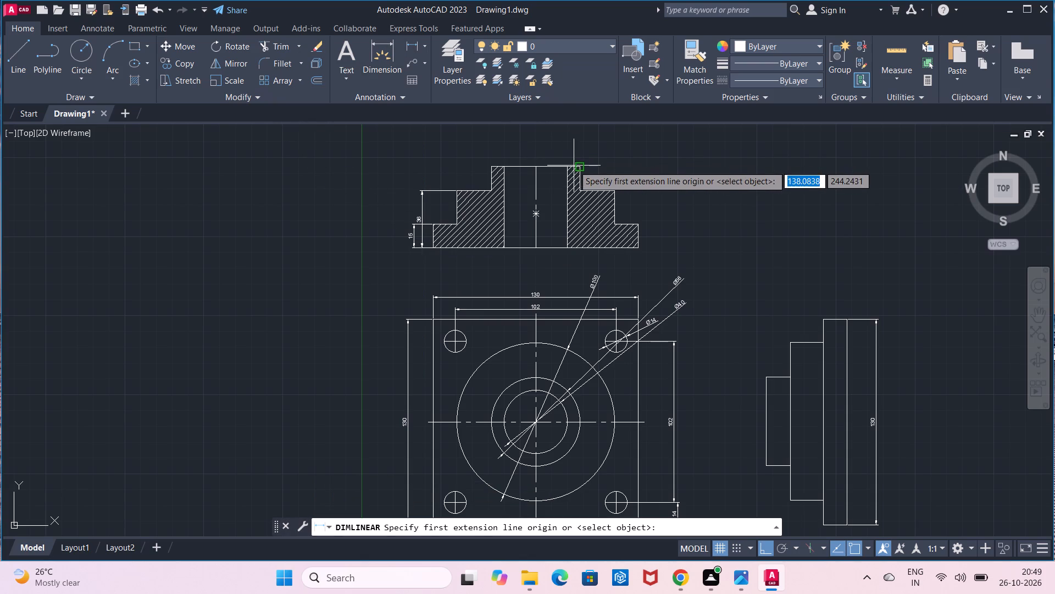
click(580, 169)
click(584, 250)
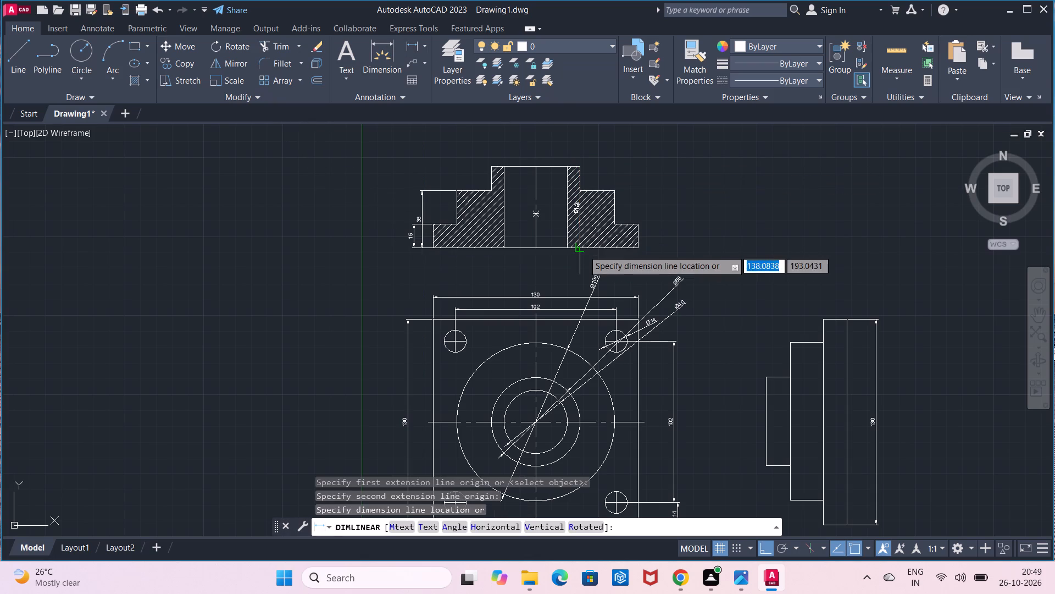
click(659, 244)
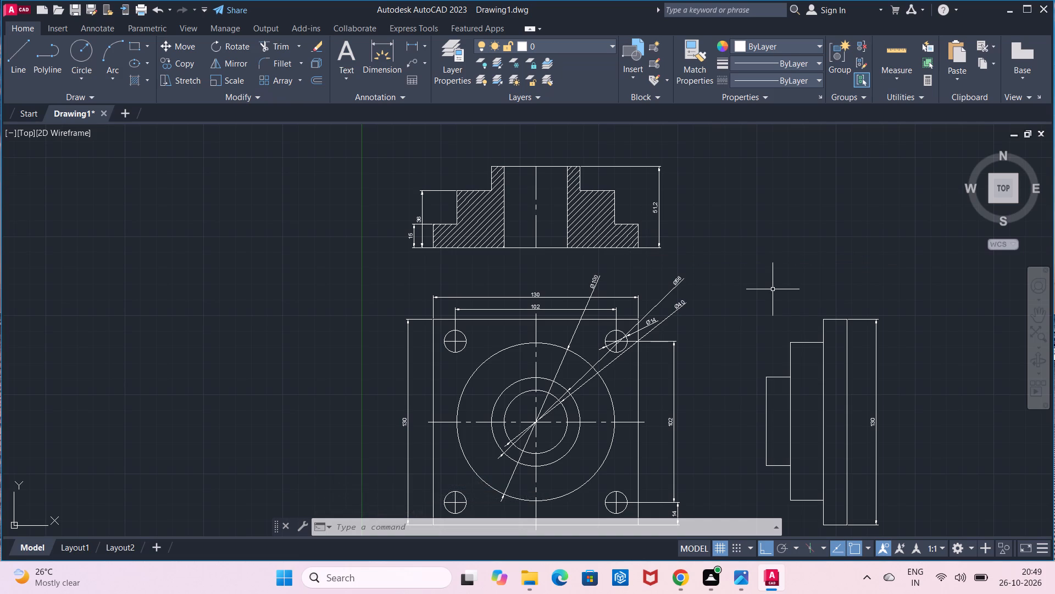
Set the drawing units' length precision to one decimal place (0.0).
middle_drag(773, 292, 773, 227)
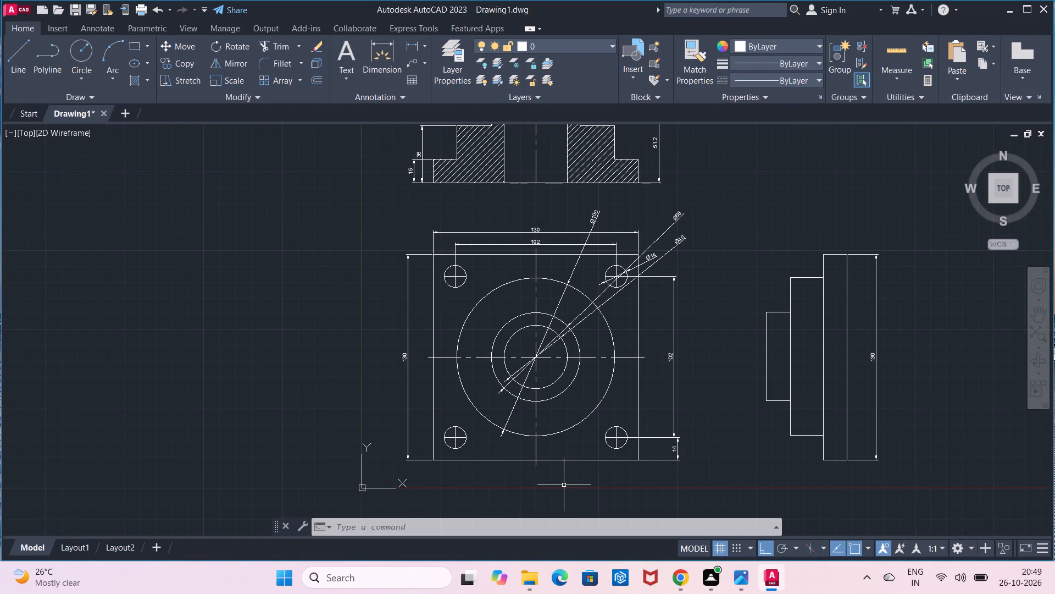
click(410, 526)
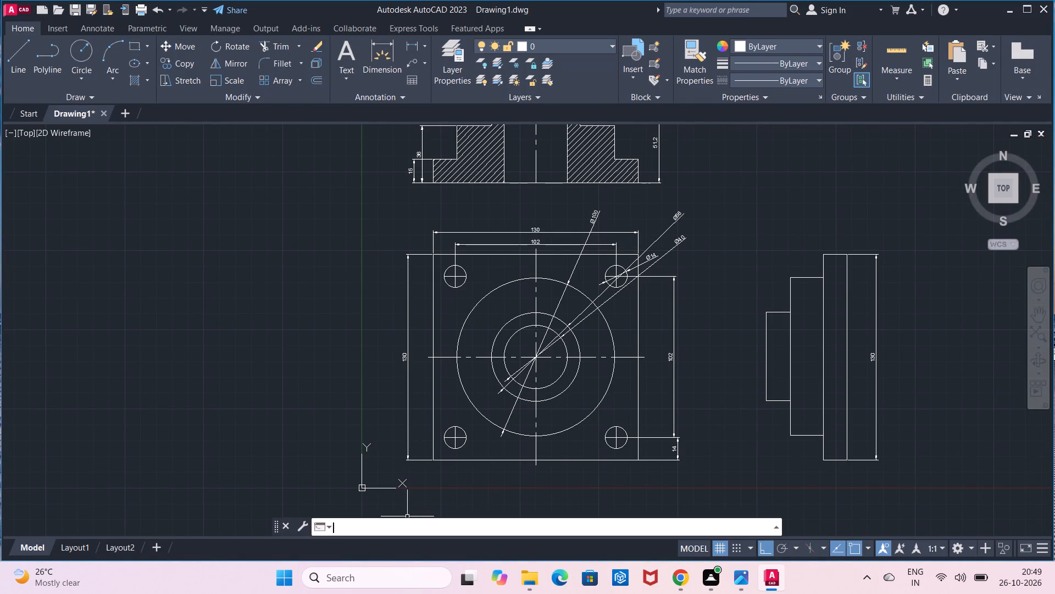
text(uni)
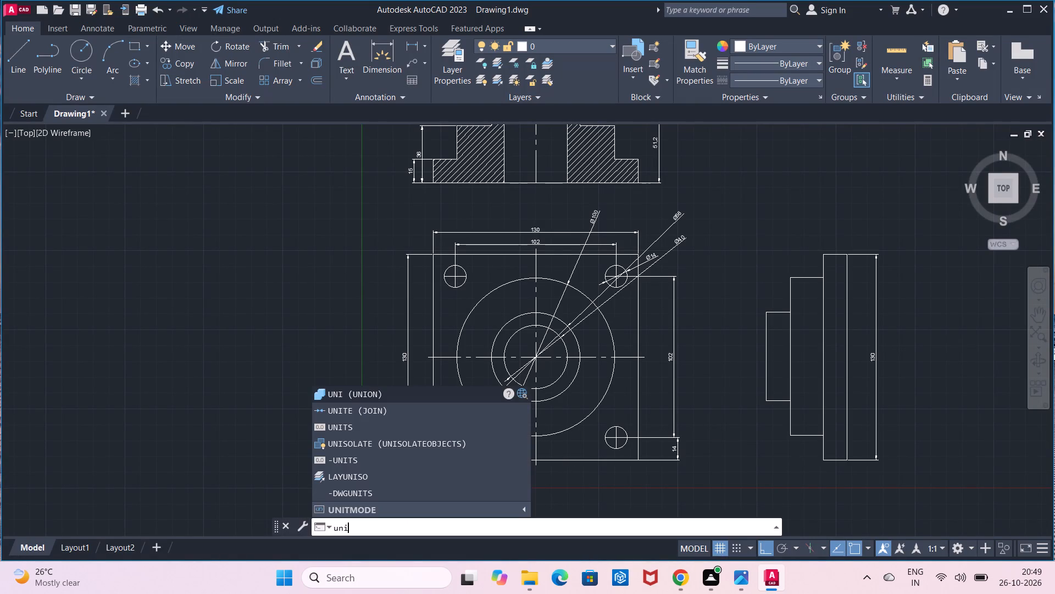
click(398, 426)
click(460, 221)
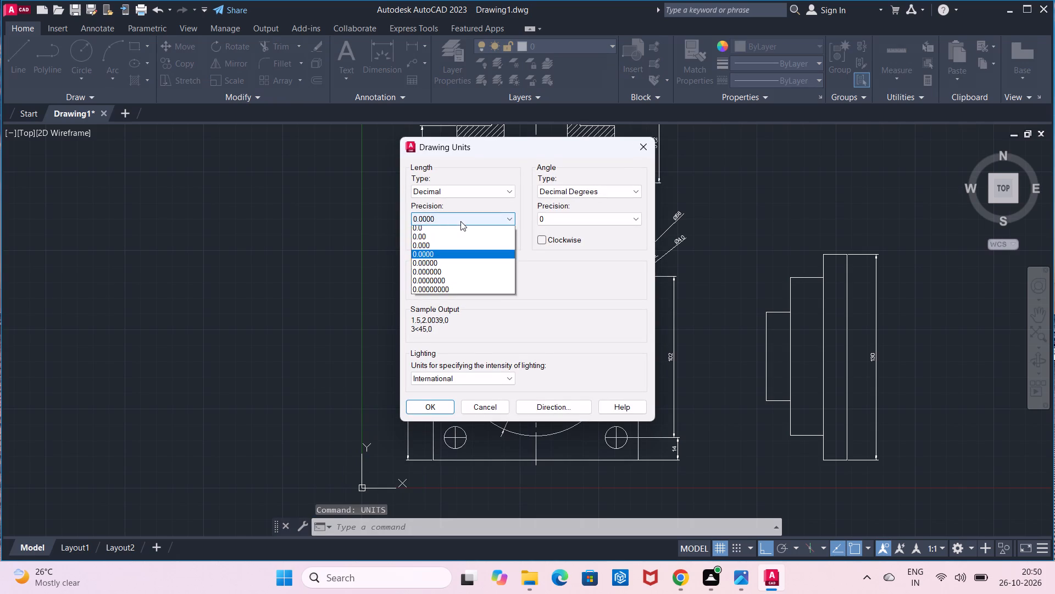
click(466, 239)
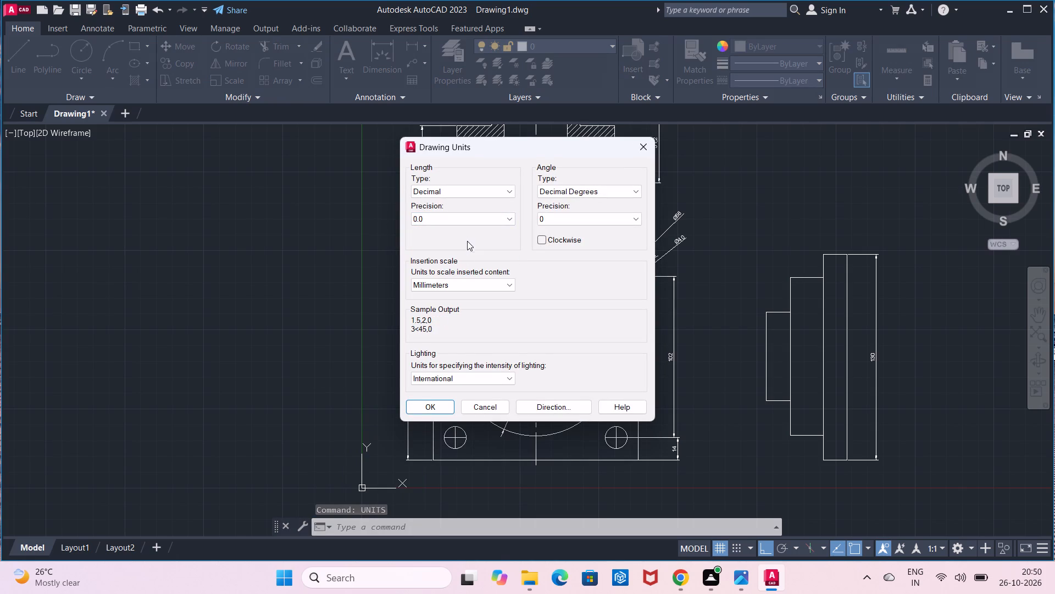
click(431, 406)
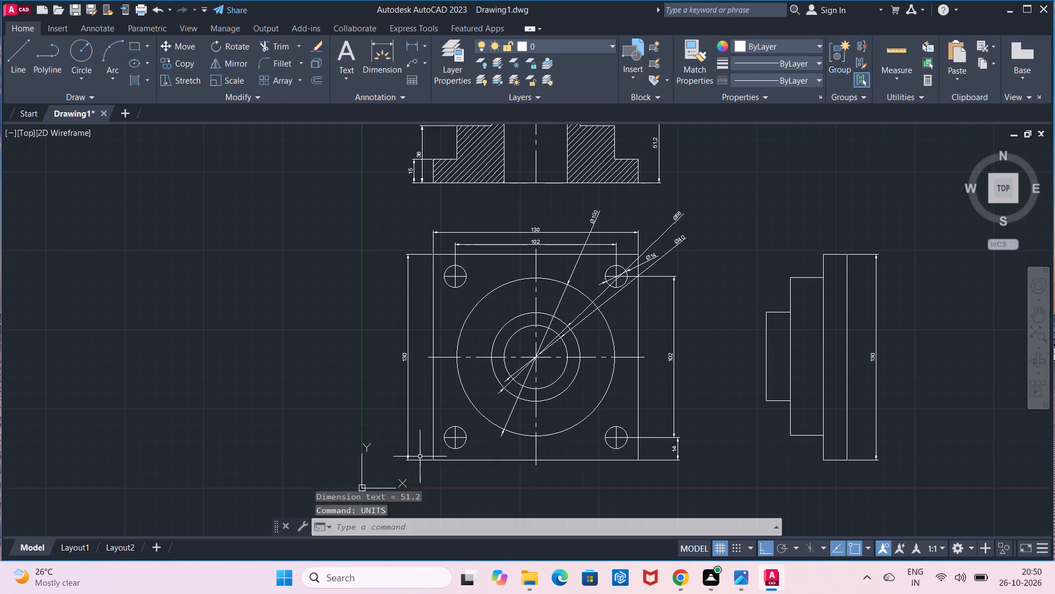
Modify the ISO-25 dimension style's text to height 6 with ISO standard alignment.
click(430, 533)
key(d)
key(Return)
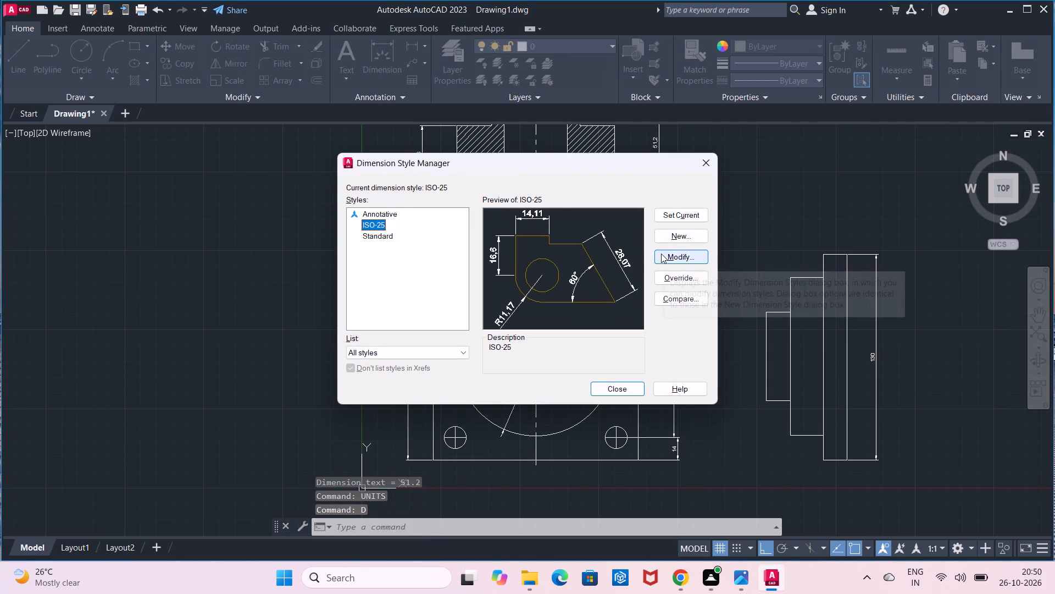
click(661, 254)
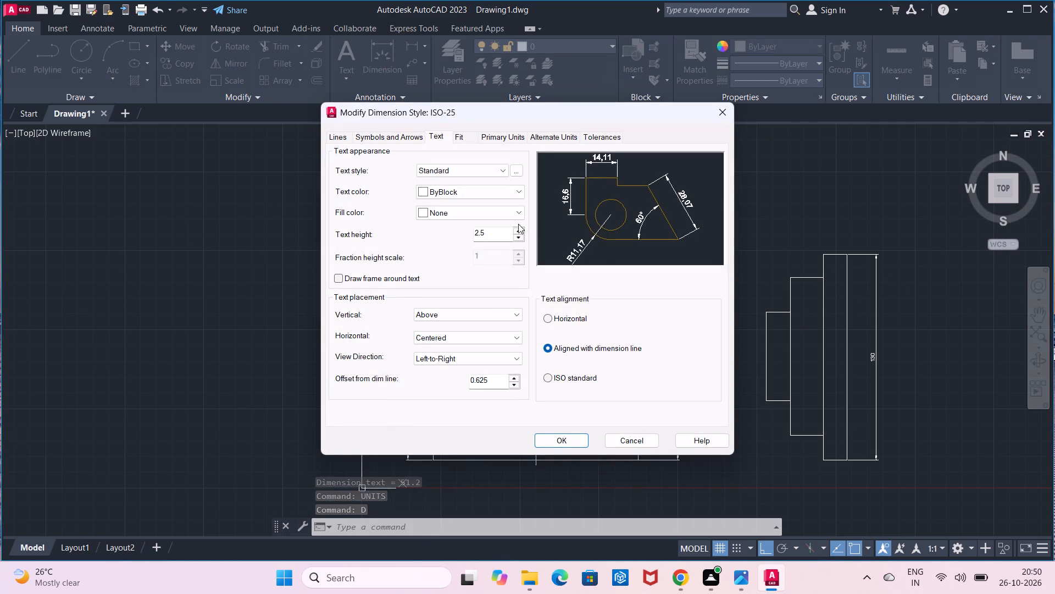
click(502, 232)
key(BackSpace)
key(BackSpace)
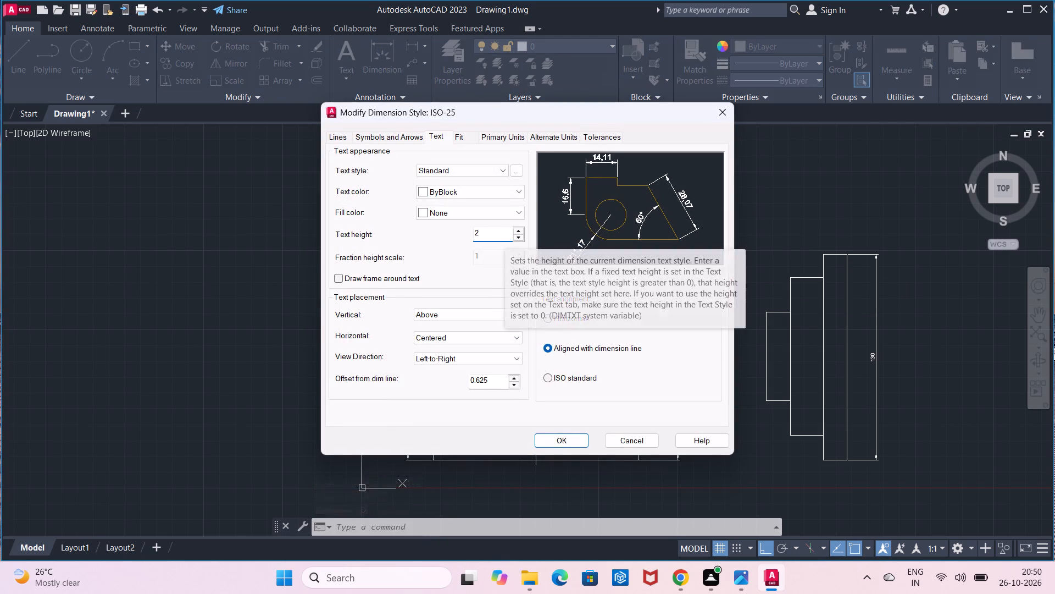
key(6)
key(BackSpace)
key(BackSpace)
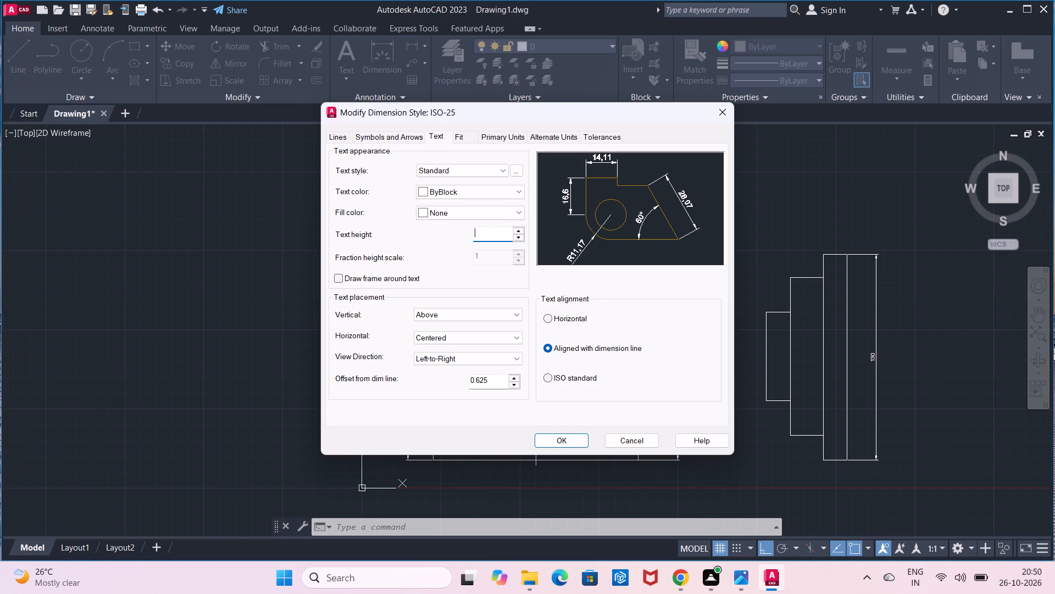
key(6)
click(577, 384)
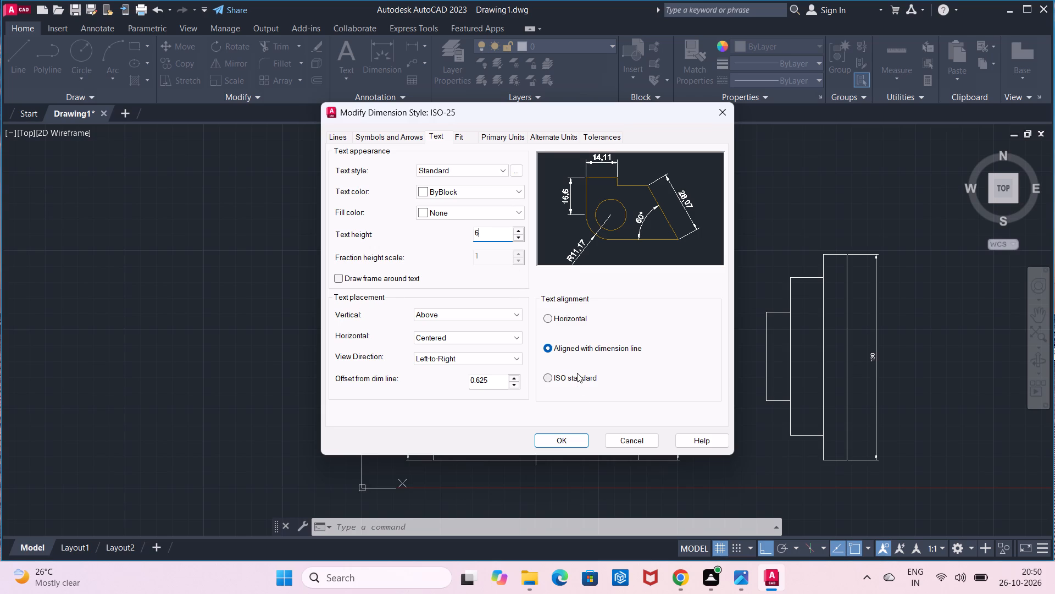
click(577, 373)
Set the ISO-25 style's linear dimension precision to 0.0, make the style current and close the Dimension Style Manager.
click(492, 137)
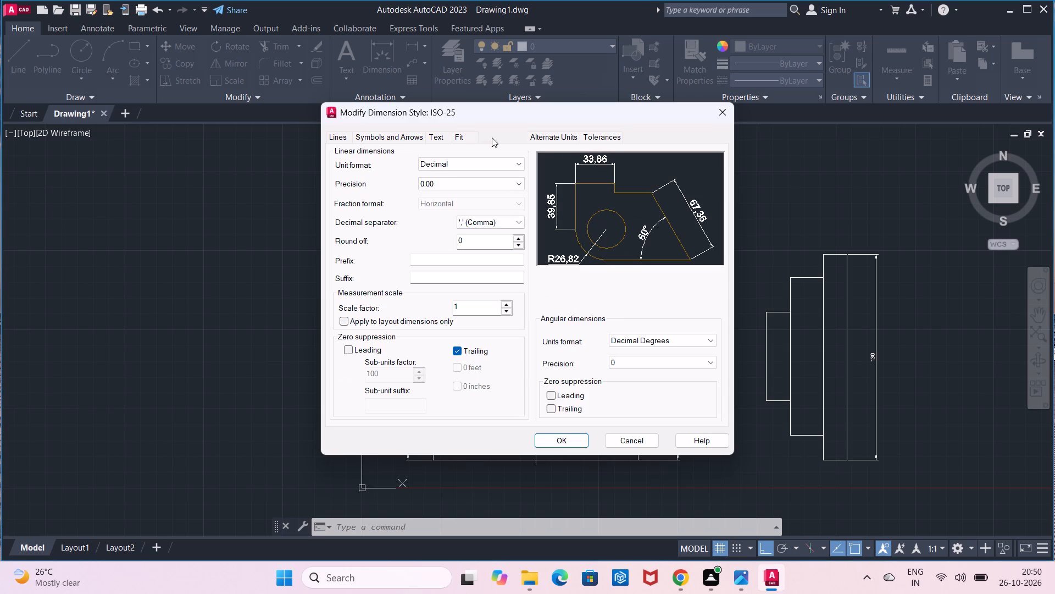
click(483, 178)
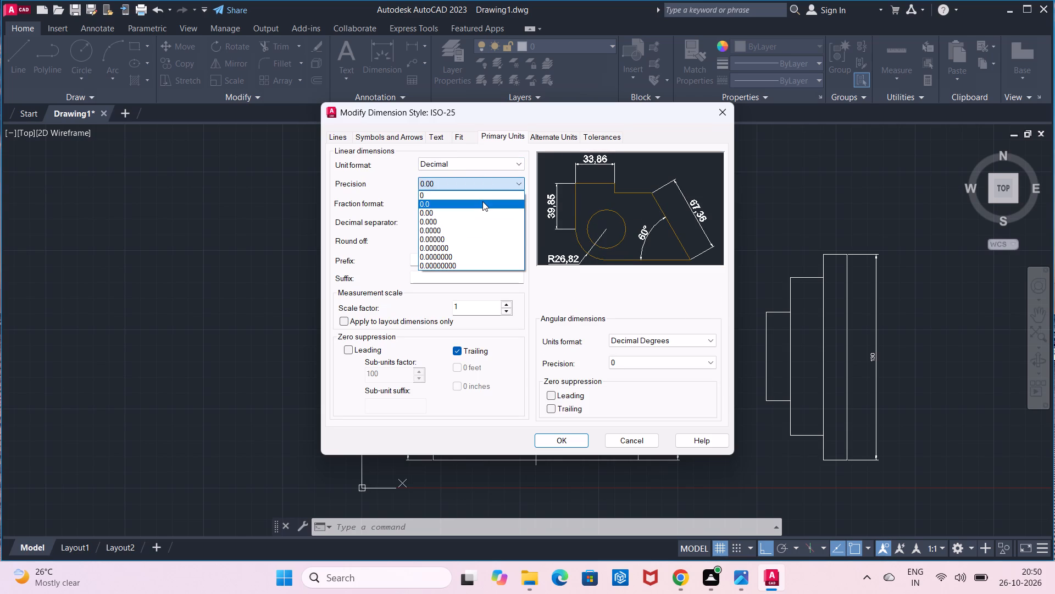
click(482, 201)
click(558, 435)
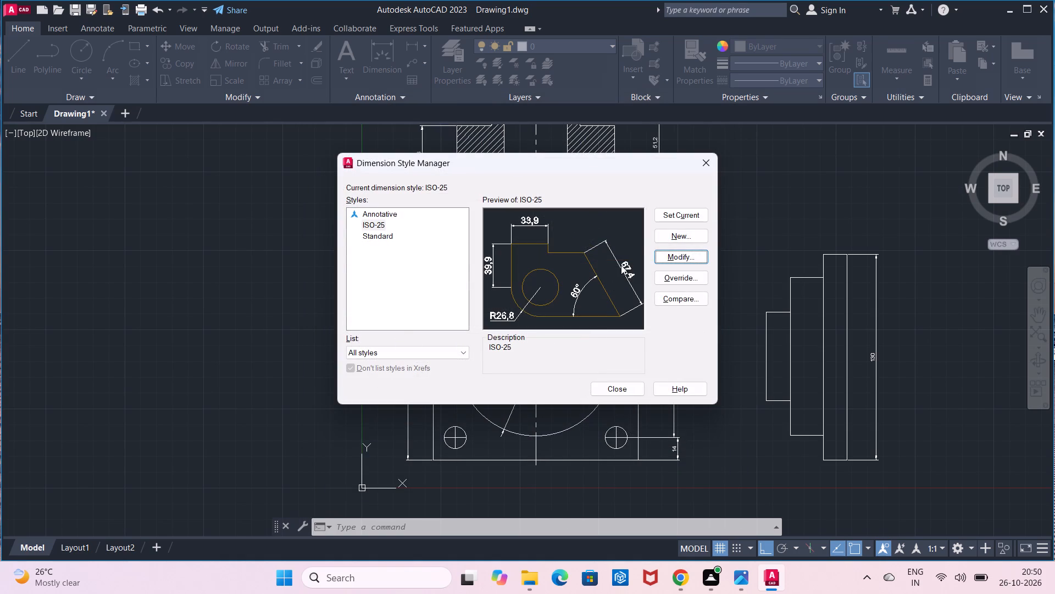
click(669, 216)
click(624, 391)
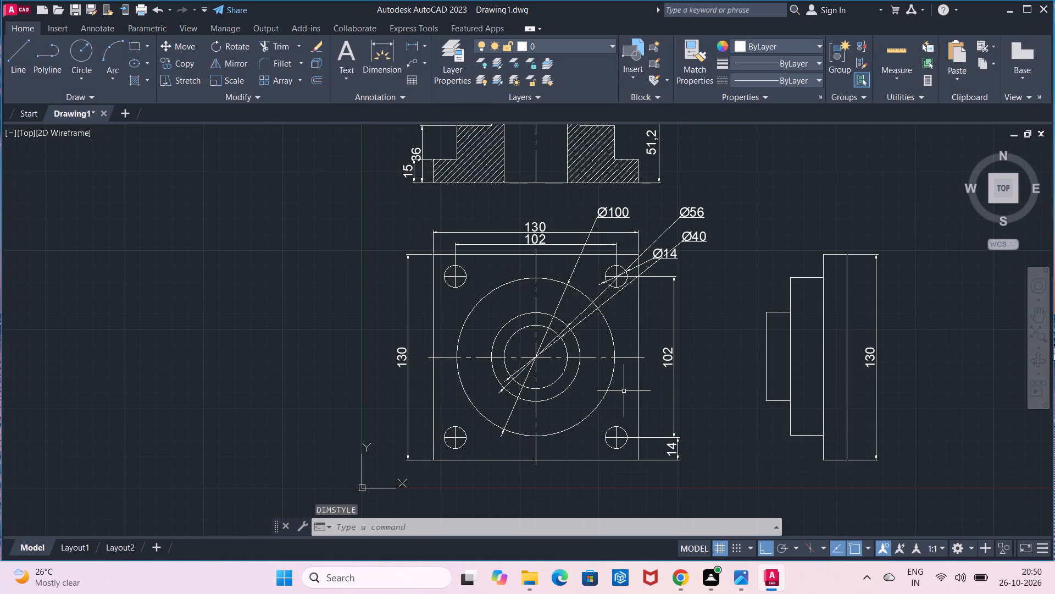
Save the drawing in the Documents folder under the file name Stepped Flange.
scroll(624, 391, down, 1)
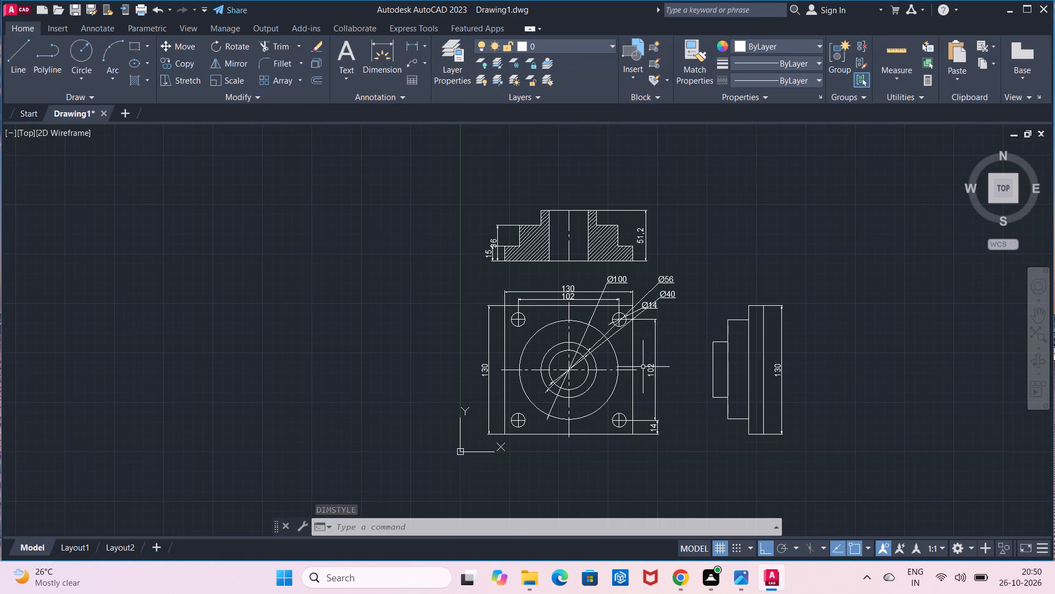
scroll(668, 321, up, 1)
scroll(657, 348, down, 1)
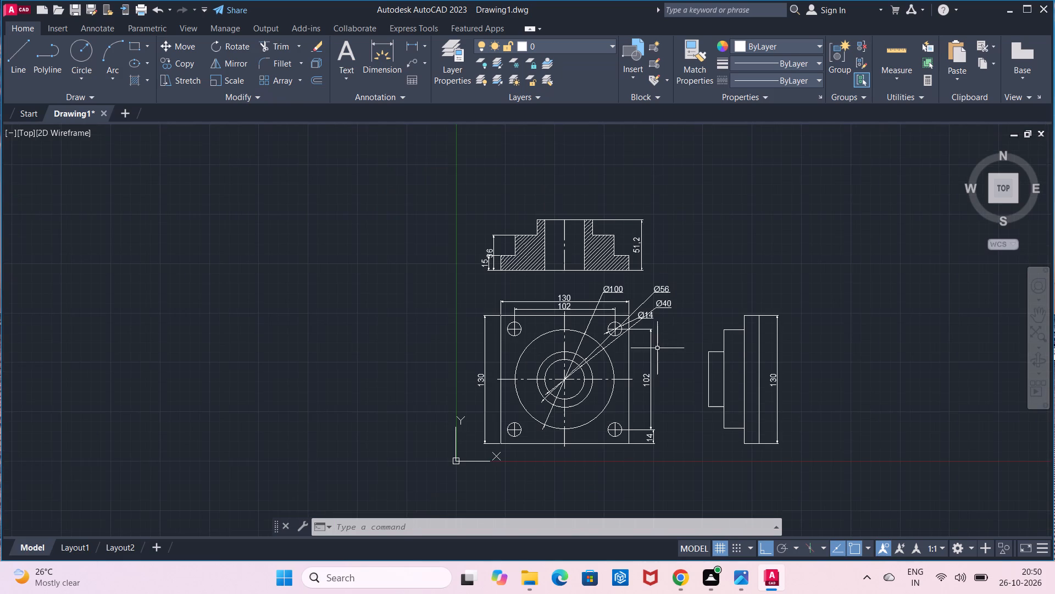
click(410, 530)
click(76, 12)
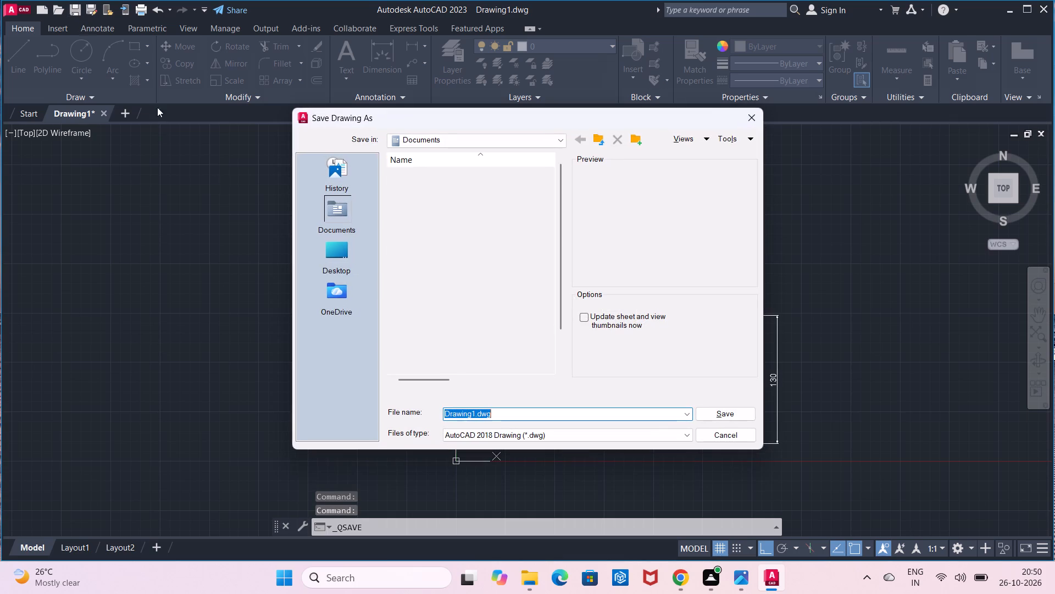
key(BackSpace)
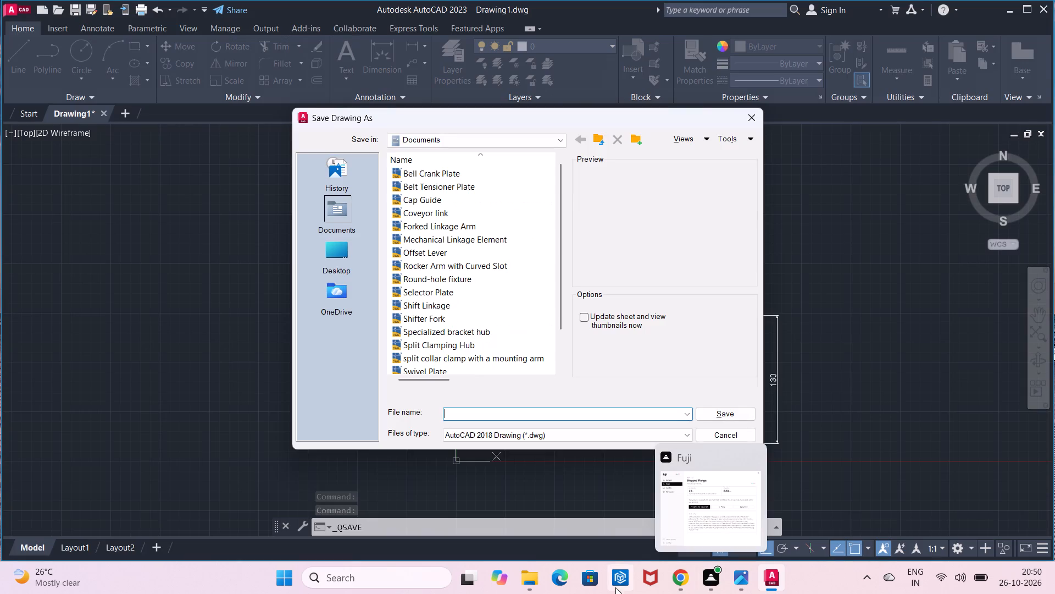
key(s)
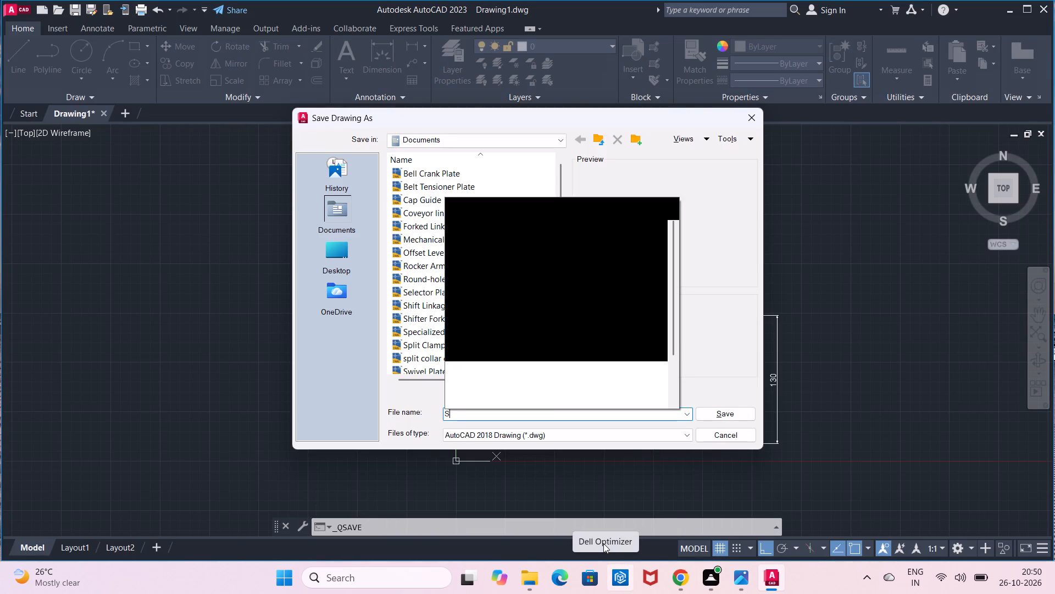
text(te)
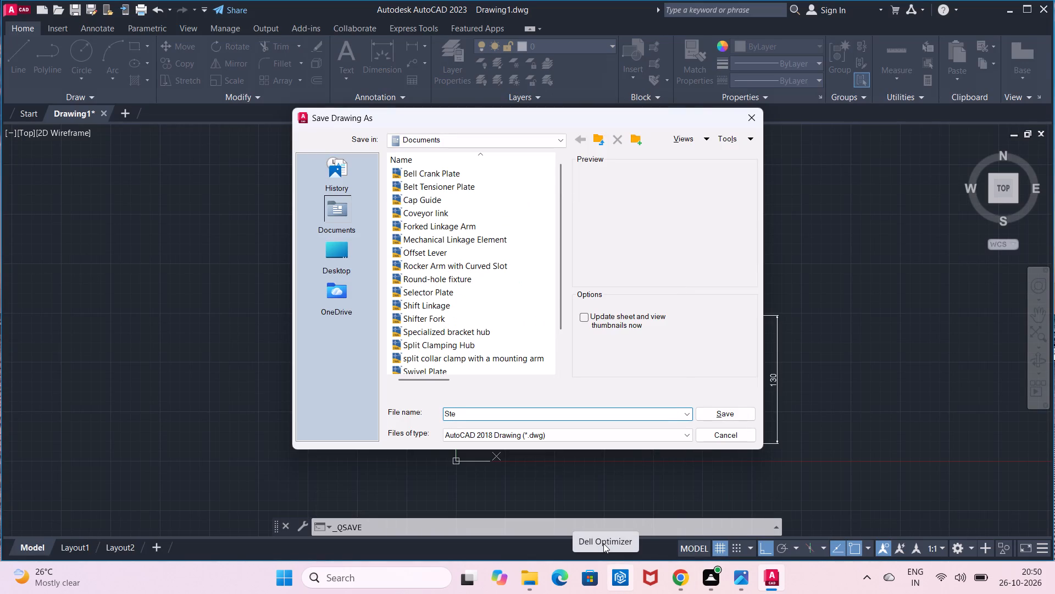
text(pped)
key(space)
key(f)
text(lange)
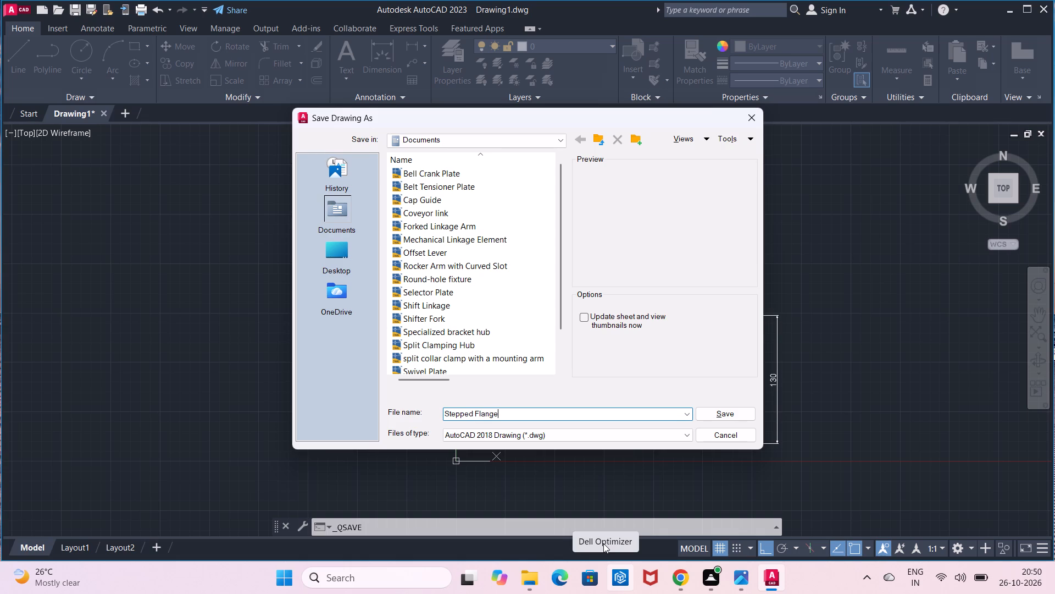
click(726, 419)
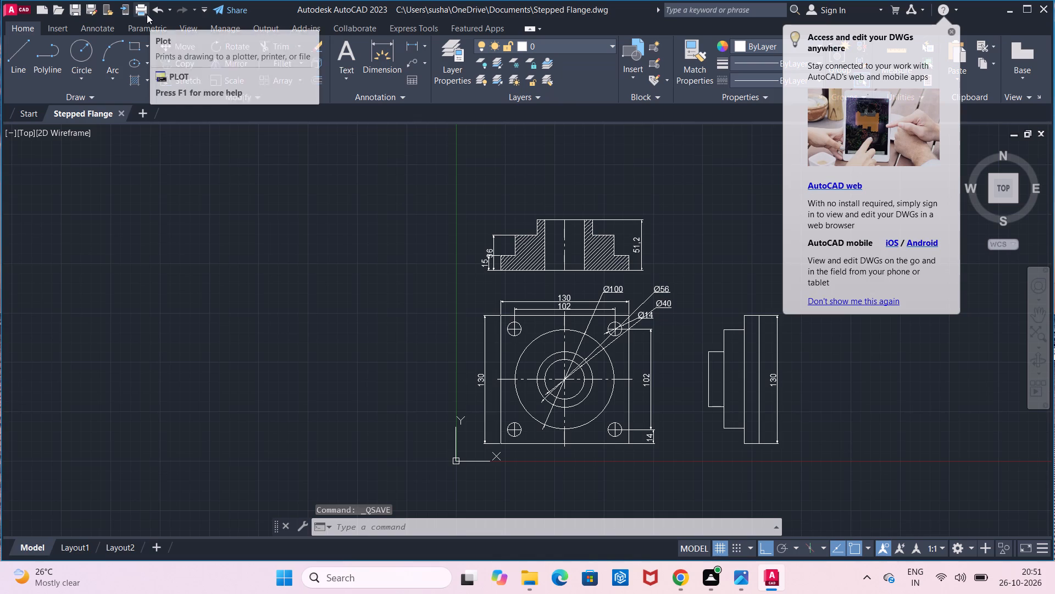
Start a plot on ISO A4 (297.00 x 210.00 MM) paper in landscape orientation with the plot centred.
click(147, 14)
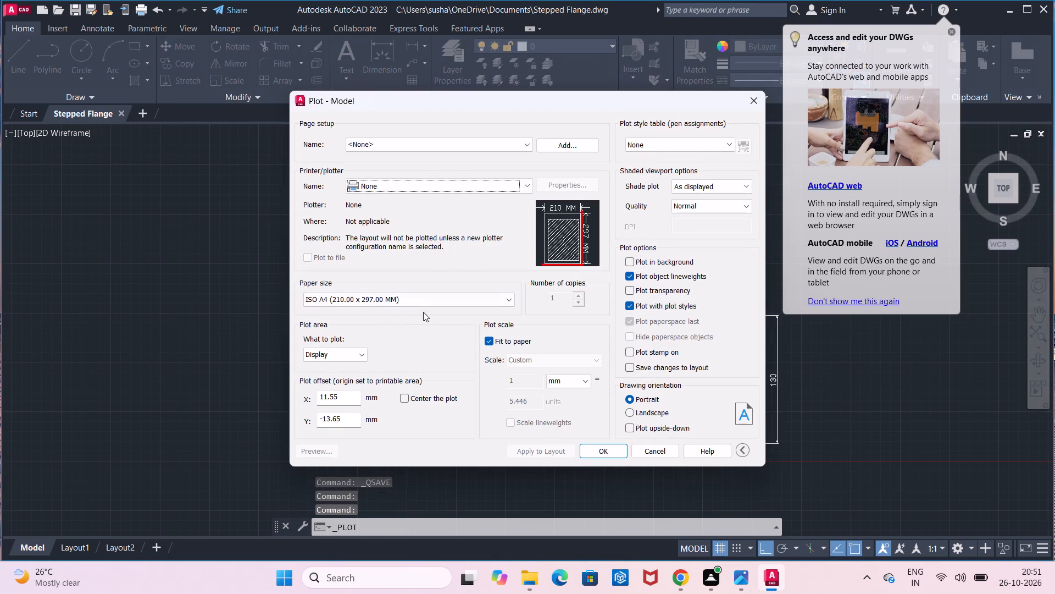
click(424, 304)
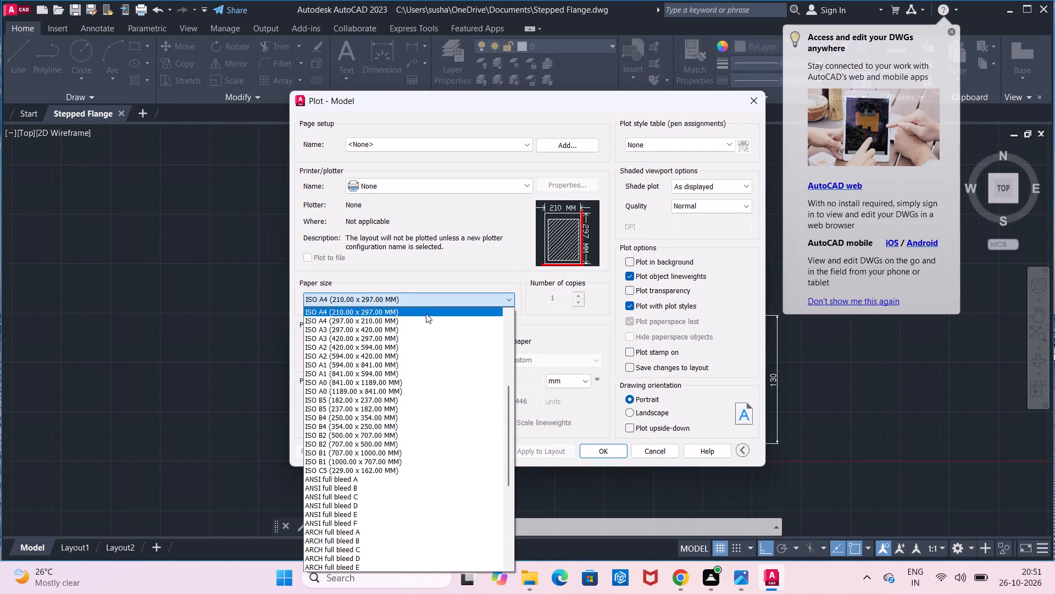
click(426, 317)
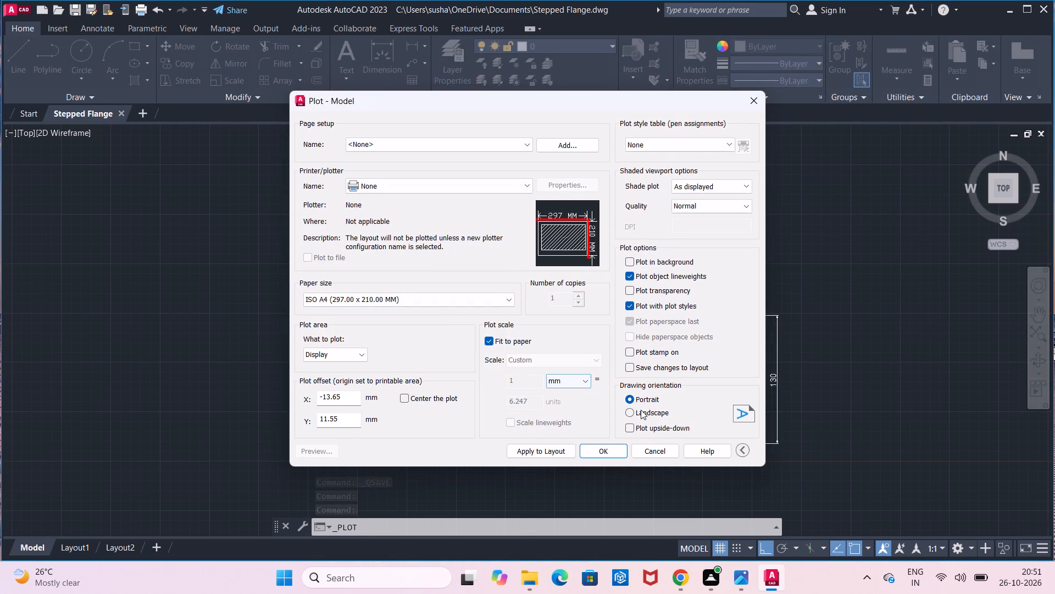
click(641, 410)
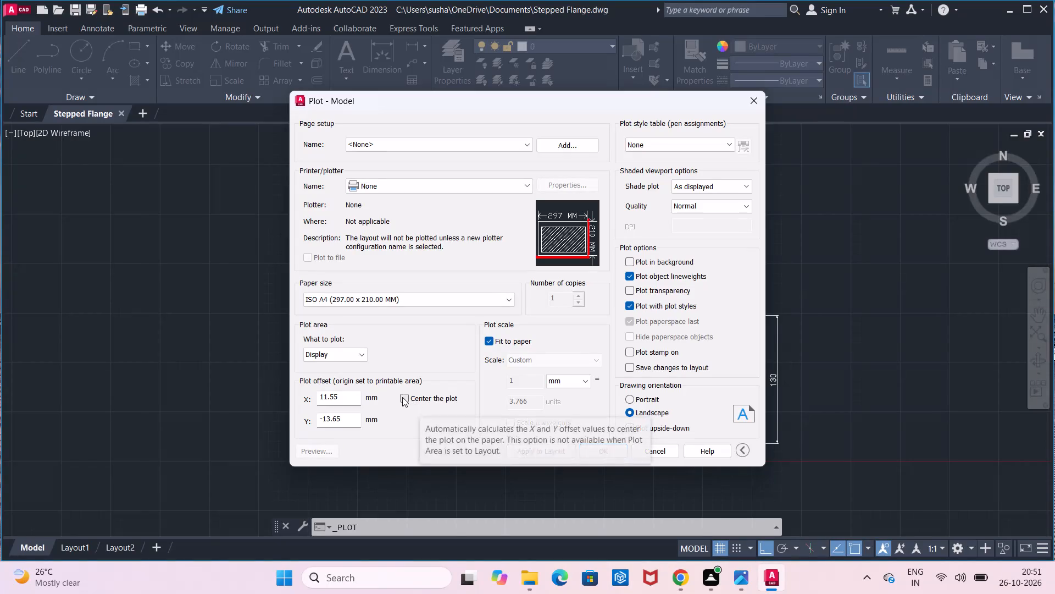
click(402, 397)
Set the plot area to a window enclosing all three flange views and their dimensions.
click(361, 361)
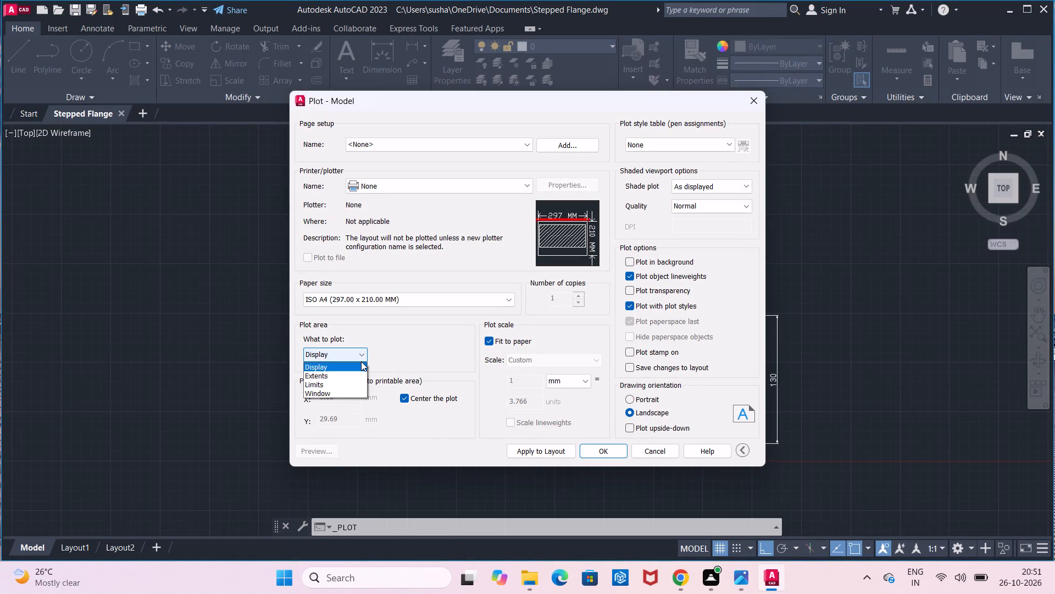
click(357, 392)
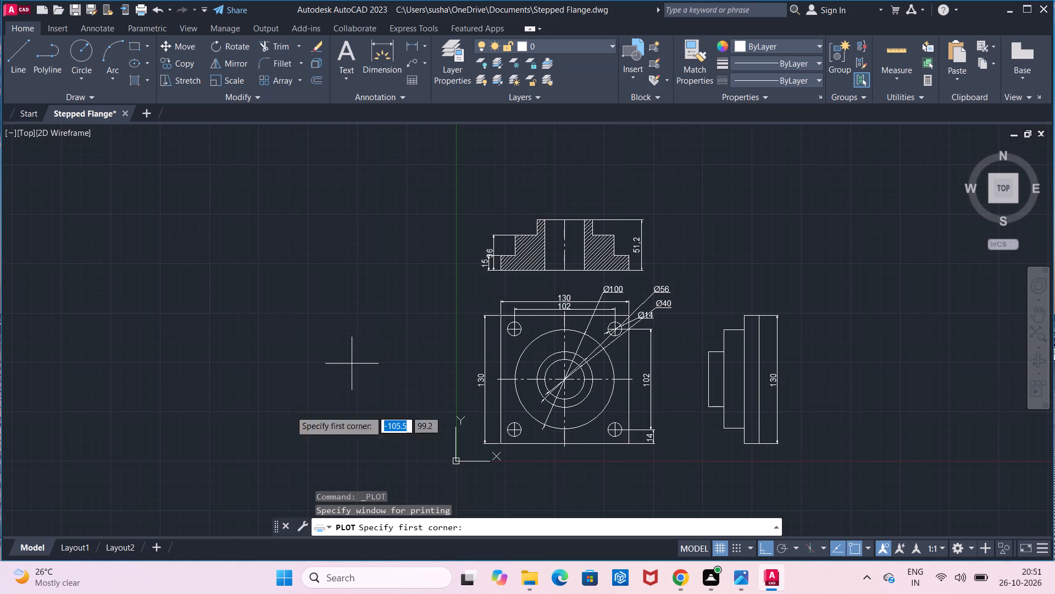
click(469, 170)
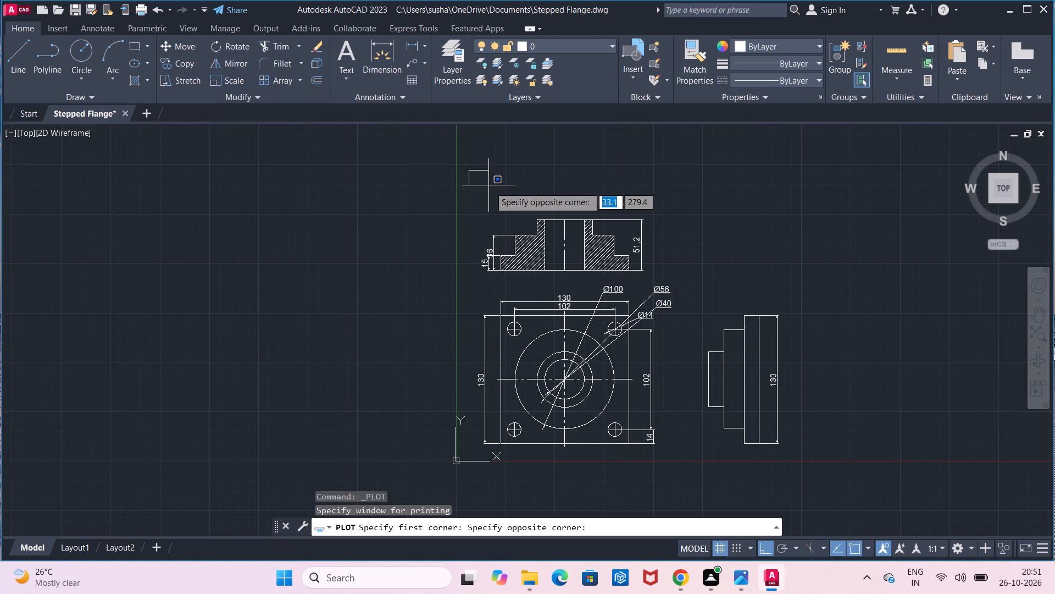
click(810, 457)
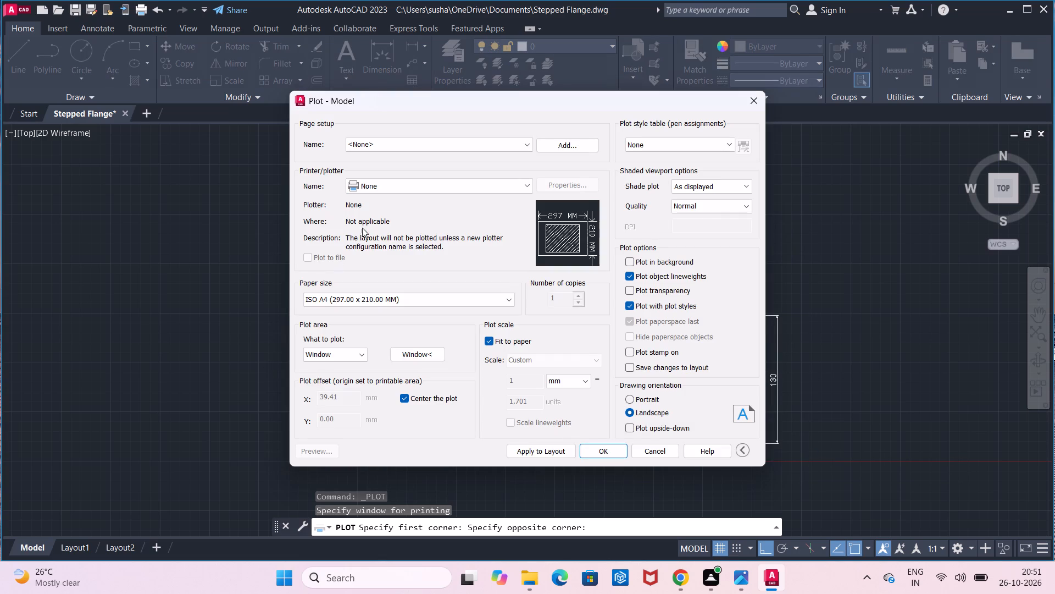
Plot with DWG To PDF.pc3 and save the output as Stepped Flange-Model.pdf in Documents.
click(388, 188)
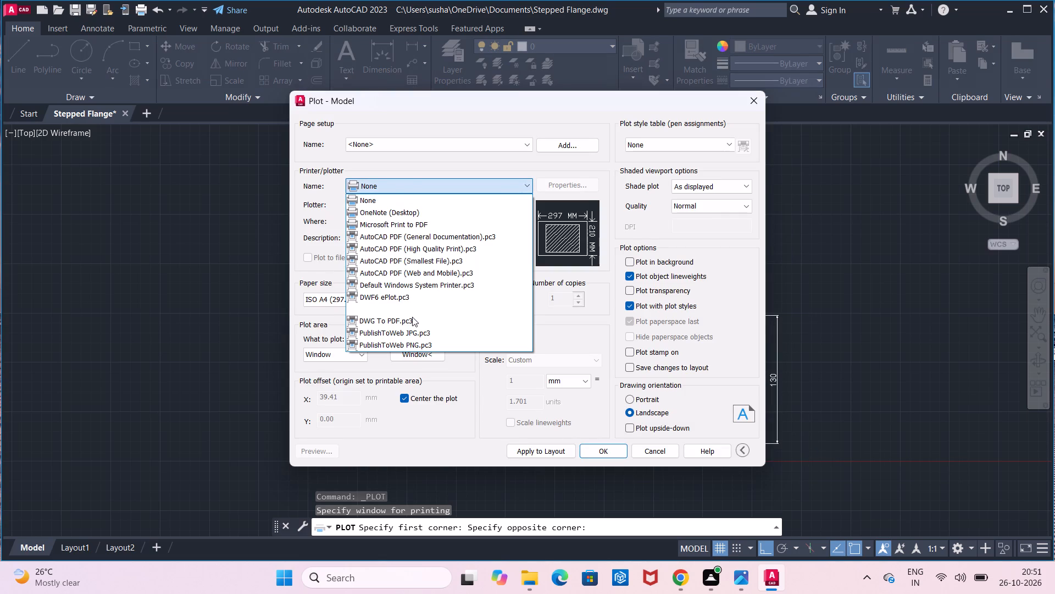
click(415, 322)
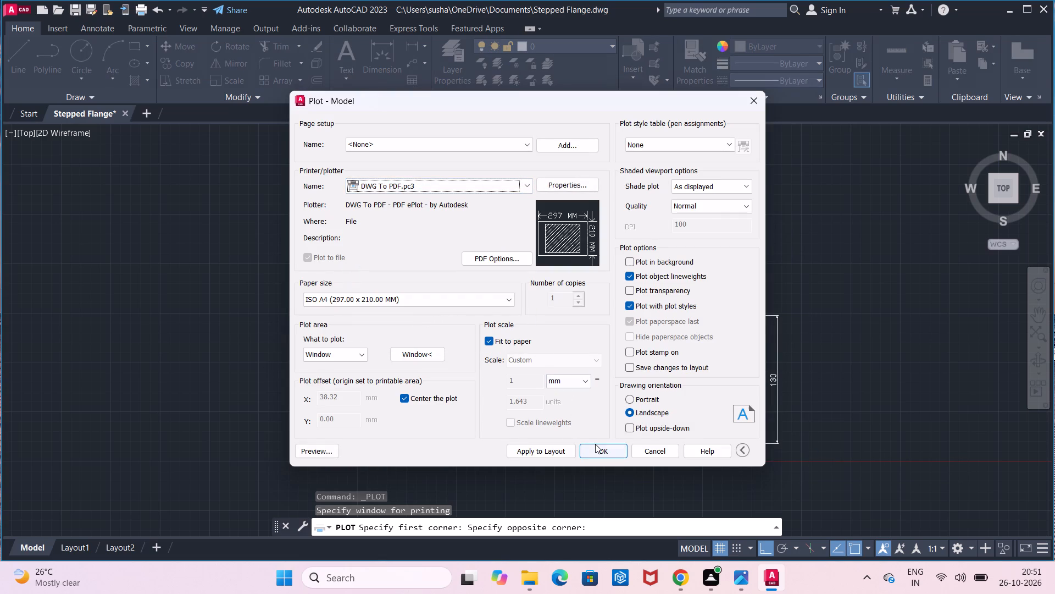
click(595, 444)
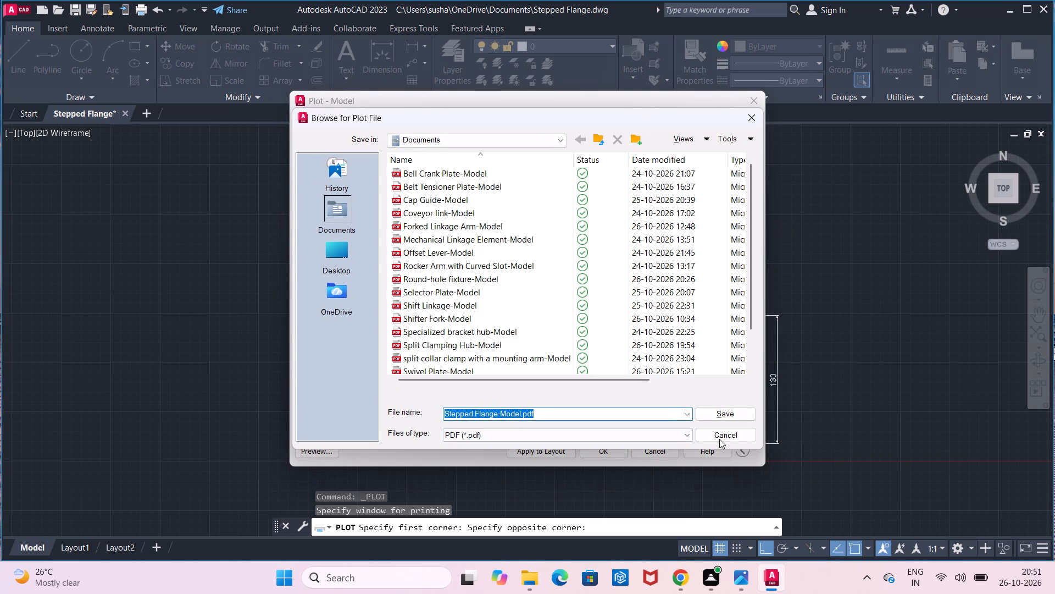
scroll(617, 342, down, 3)
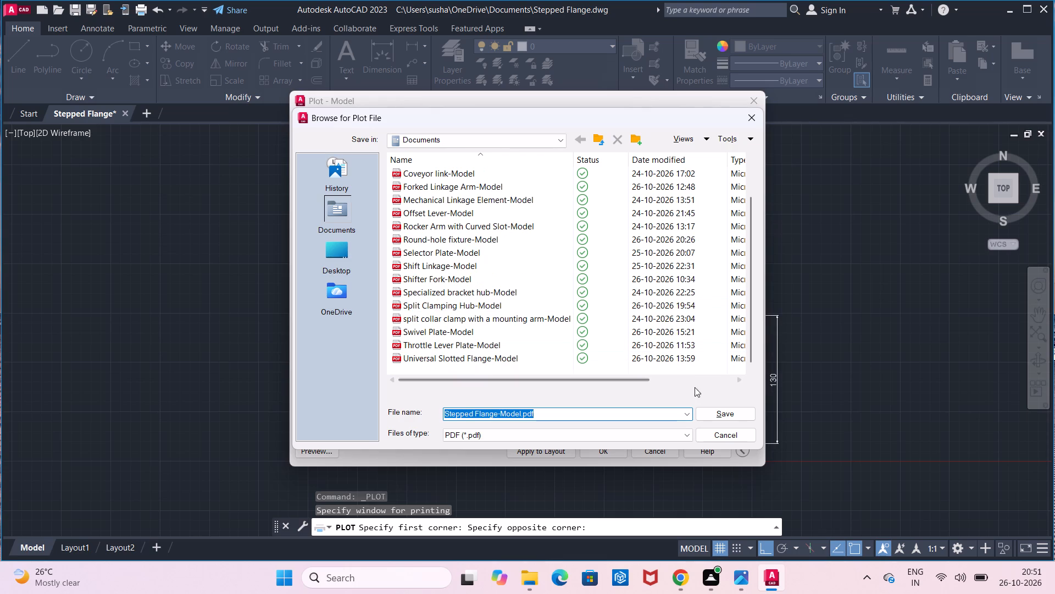
click(715, 411)
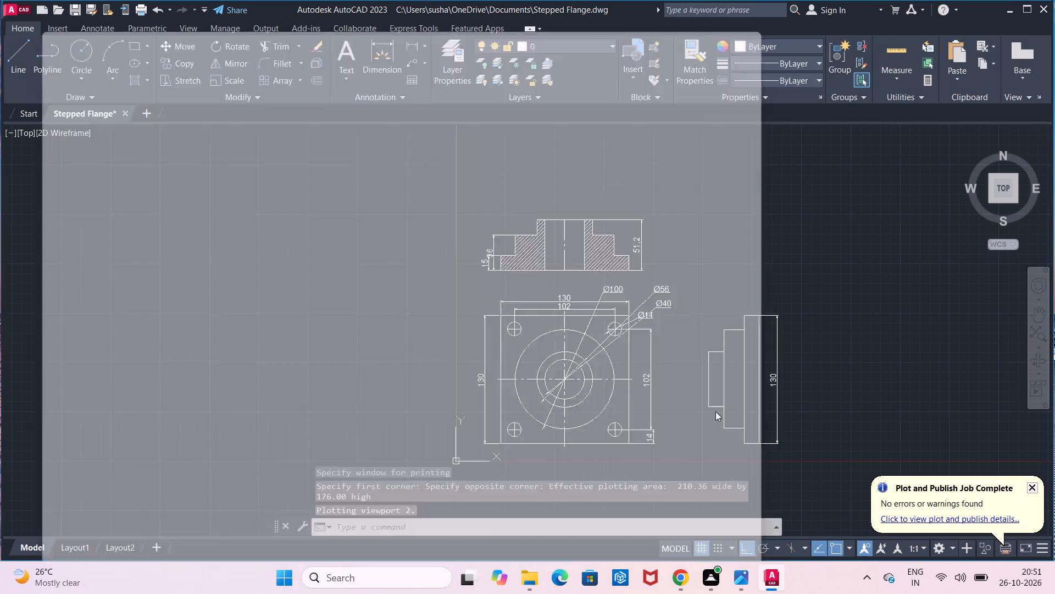
Check the three views and dimensions in the plotted PDF, and close its viewer.
scroll(715, 411, down, 4)
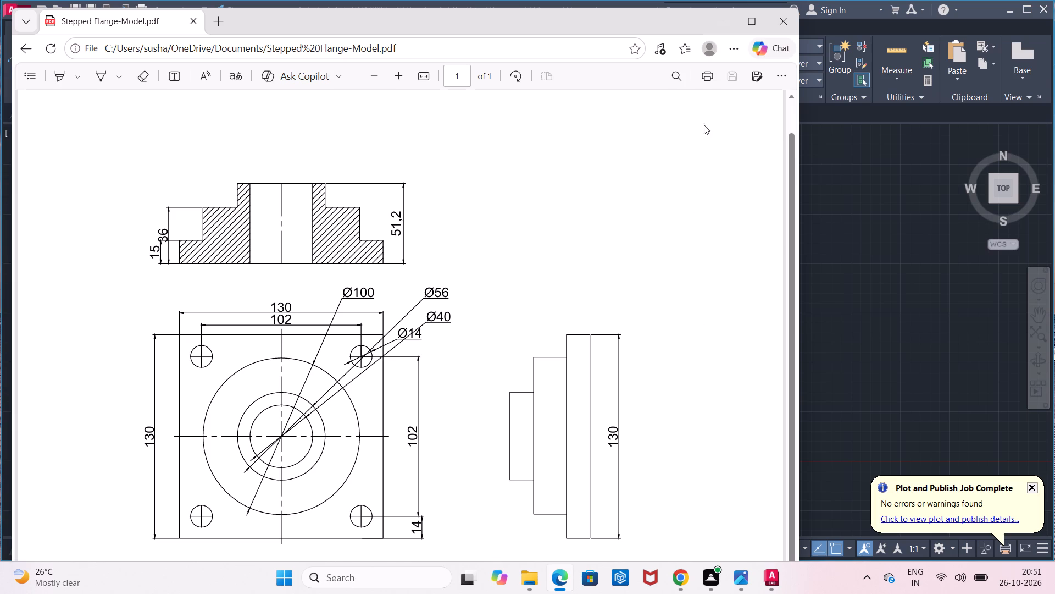
click(780, 28)
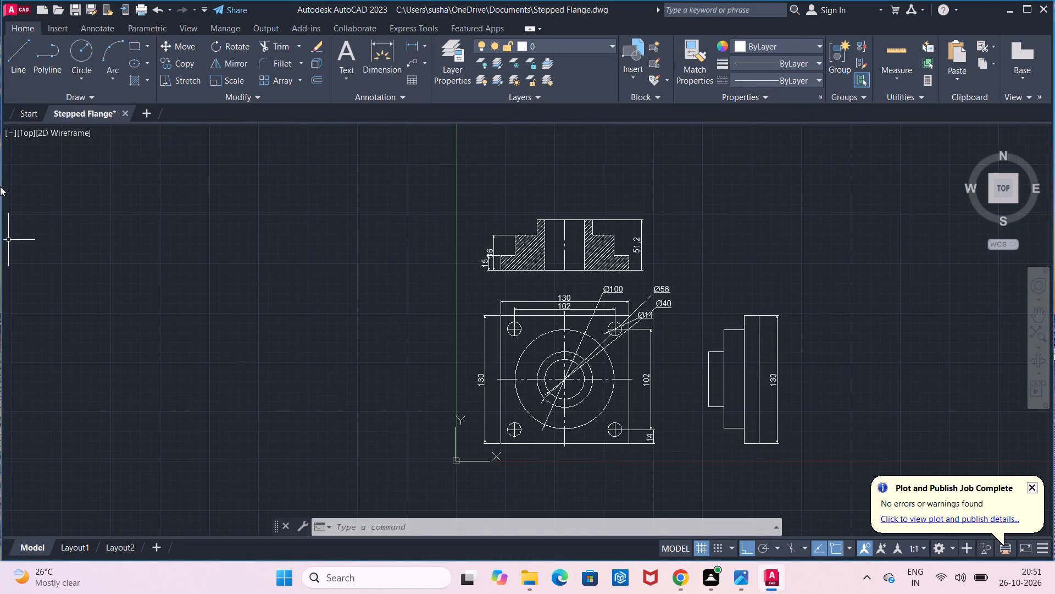
Exit AutoCAD, saving the changes to the Stepped Flange drawing.
click(1048, 5)
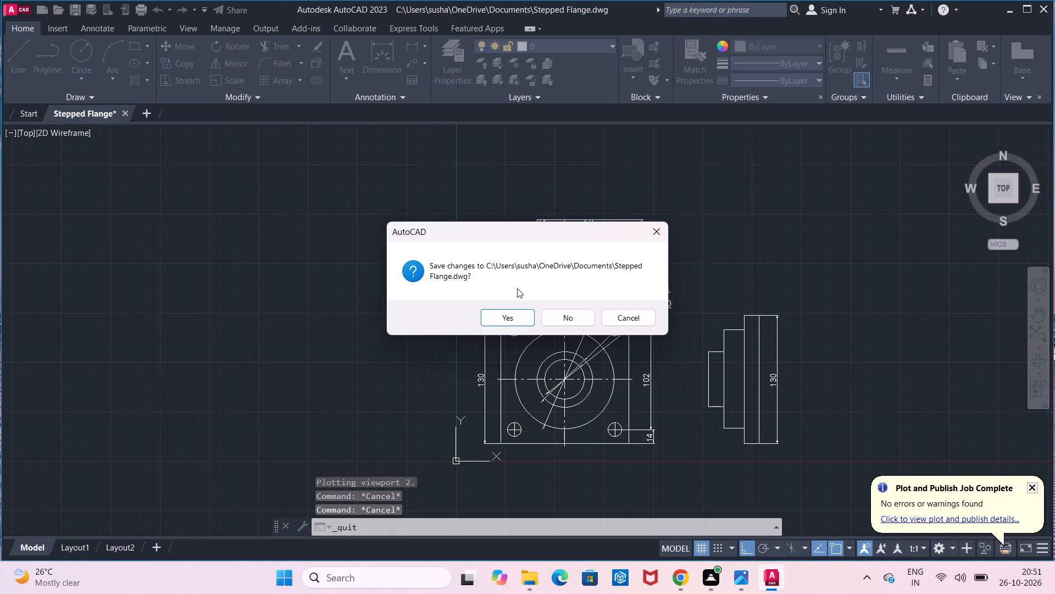
click(504, 311)
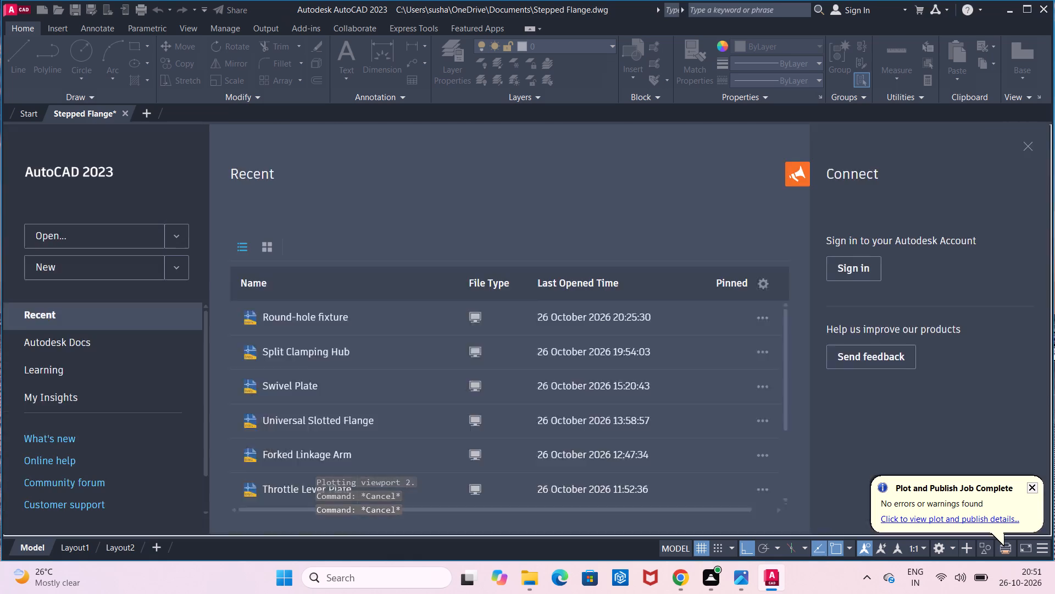